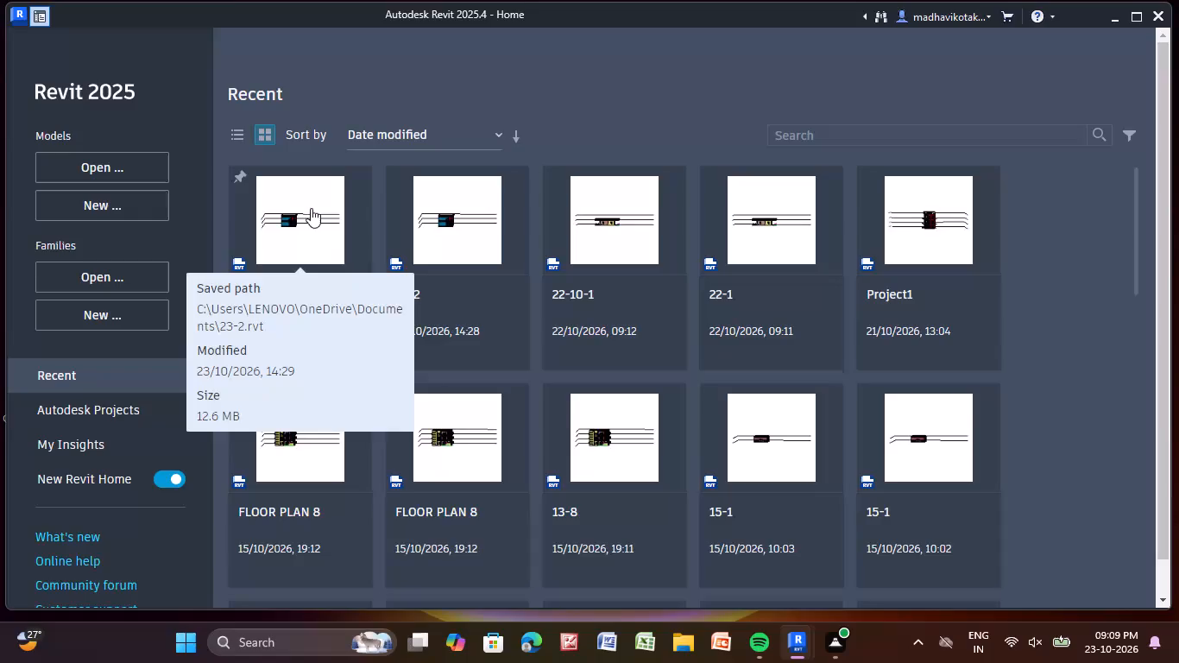
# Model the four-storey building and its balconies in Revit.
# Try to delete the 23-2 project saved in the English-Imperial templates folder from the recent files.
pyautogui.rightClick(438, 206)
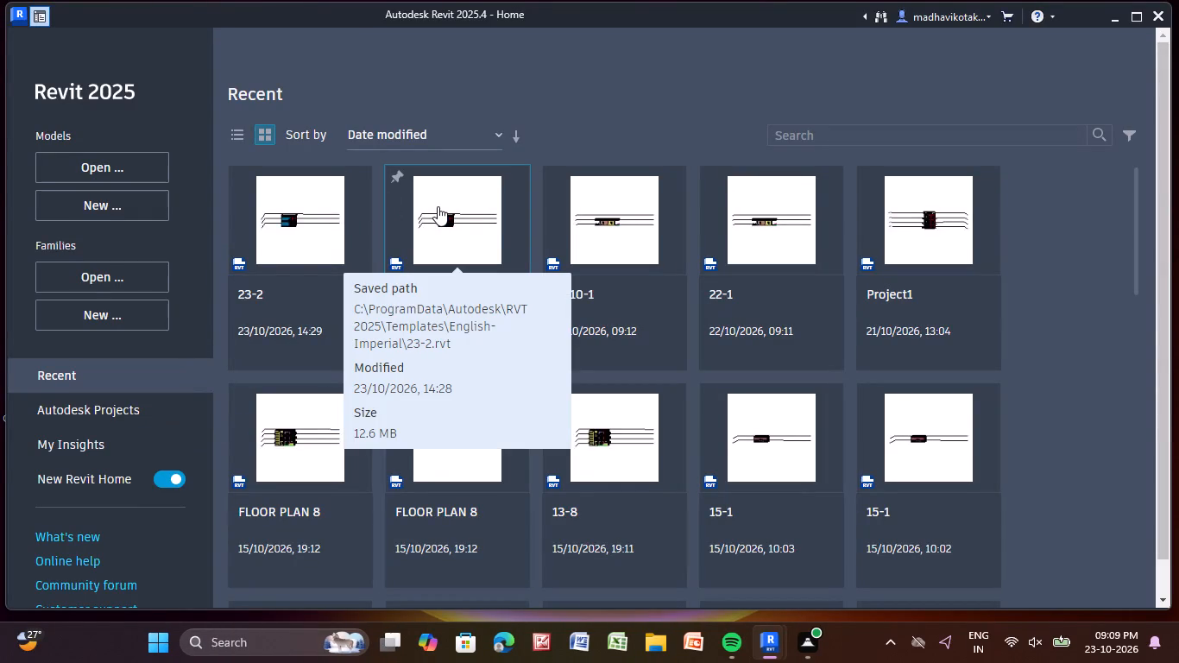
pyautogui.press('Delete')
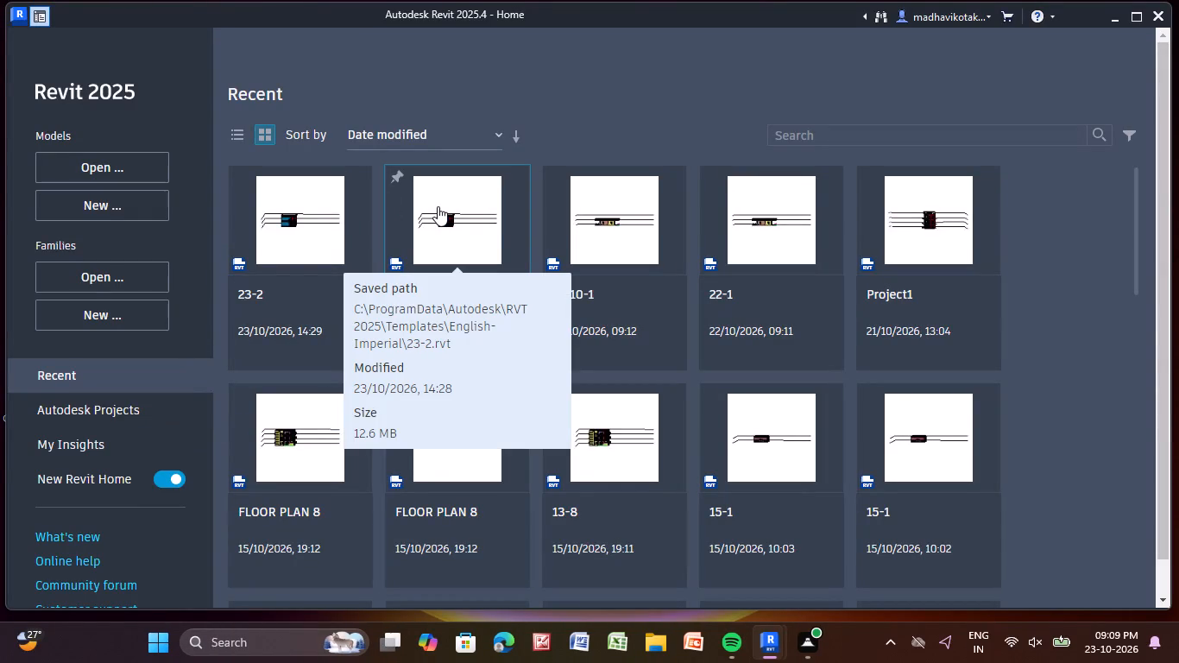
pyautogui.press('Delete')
# Open the recent 23-2 project saved in the English-Imperial templates folder.
pyautogui.click(438, 206)
pyautogui.press('Delete')
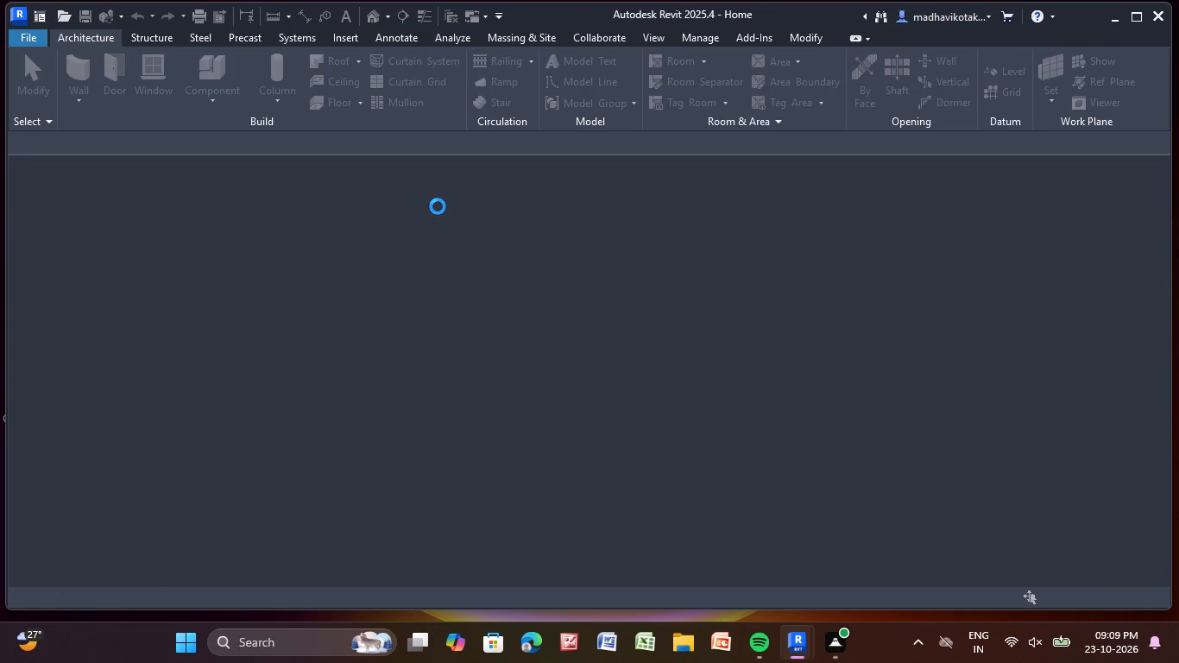
pyautogui.scroll(-6, 438, 206)
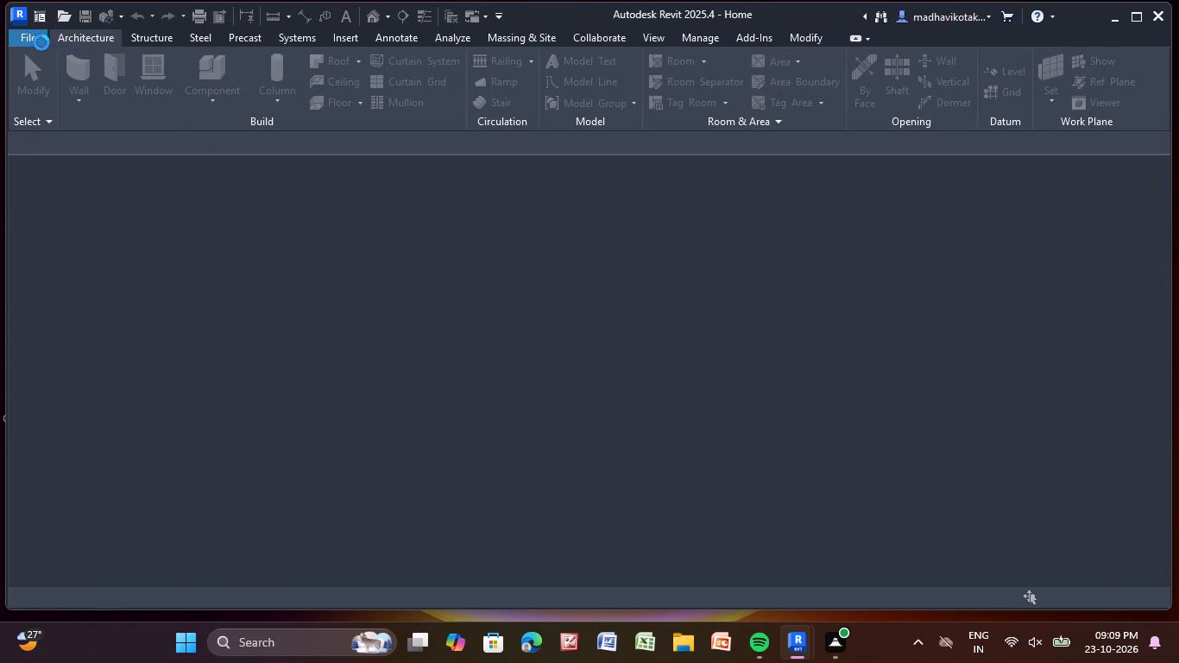
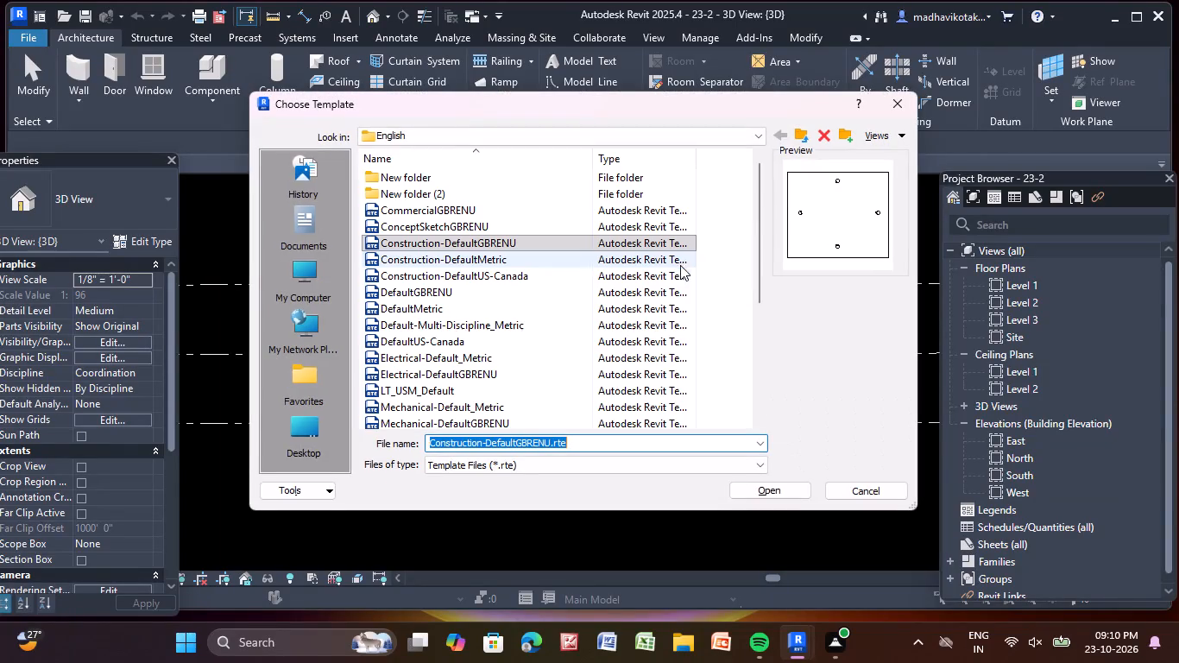
# Create a new project from the default template in the English-Imperial templates folder.
pyautogui.click(504, 139)
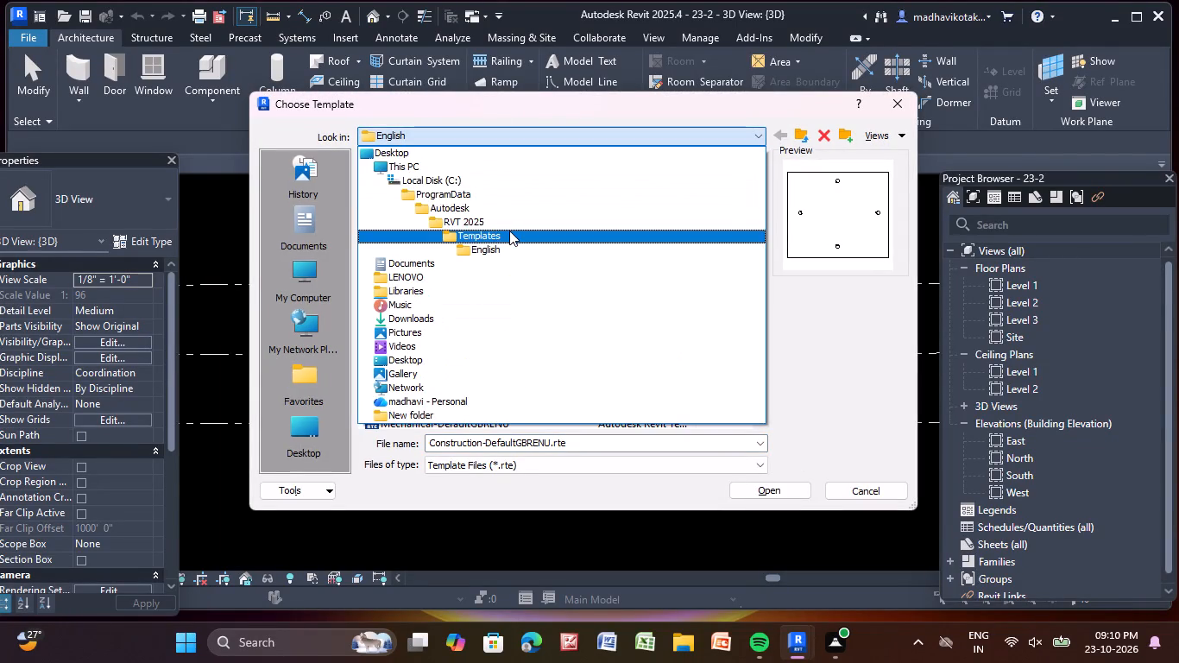
pyautogui.click(509, 230)
pyautogui.click(457, 225)
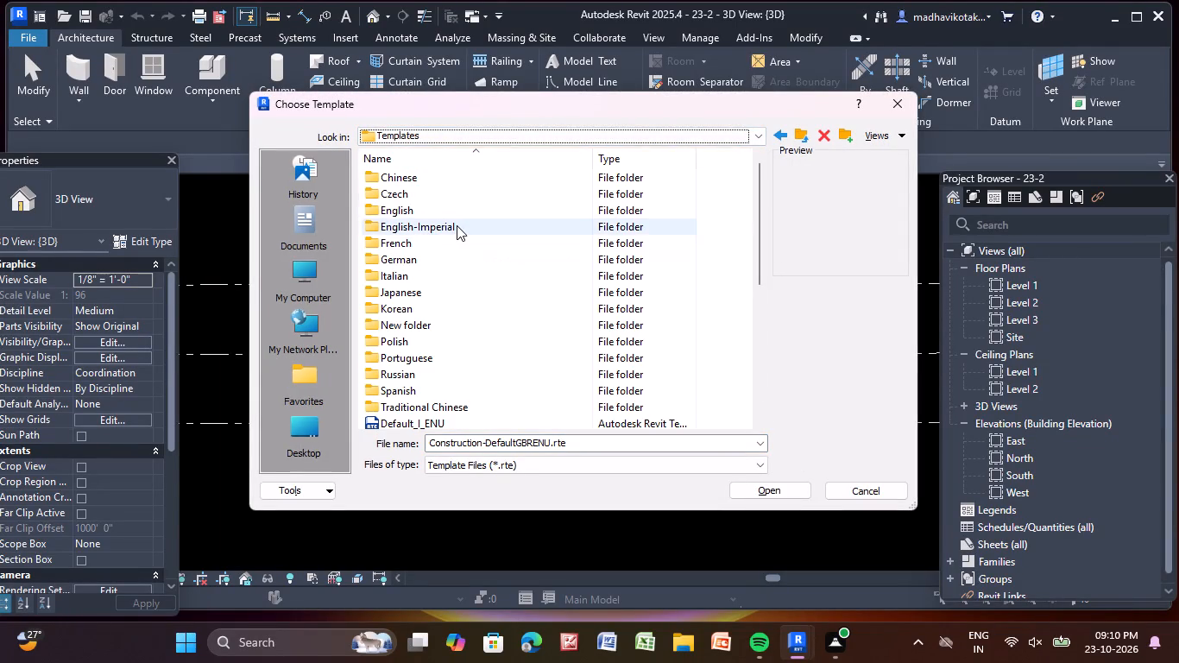
pyautogui.click(798, 492)
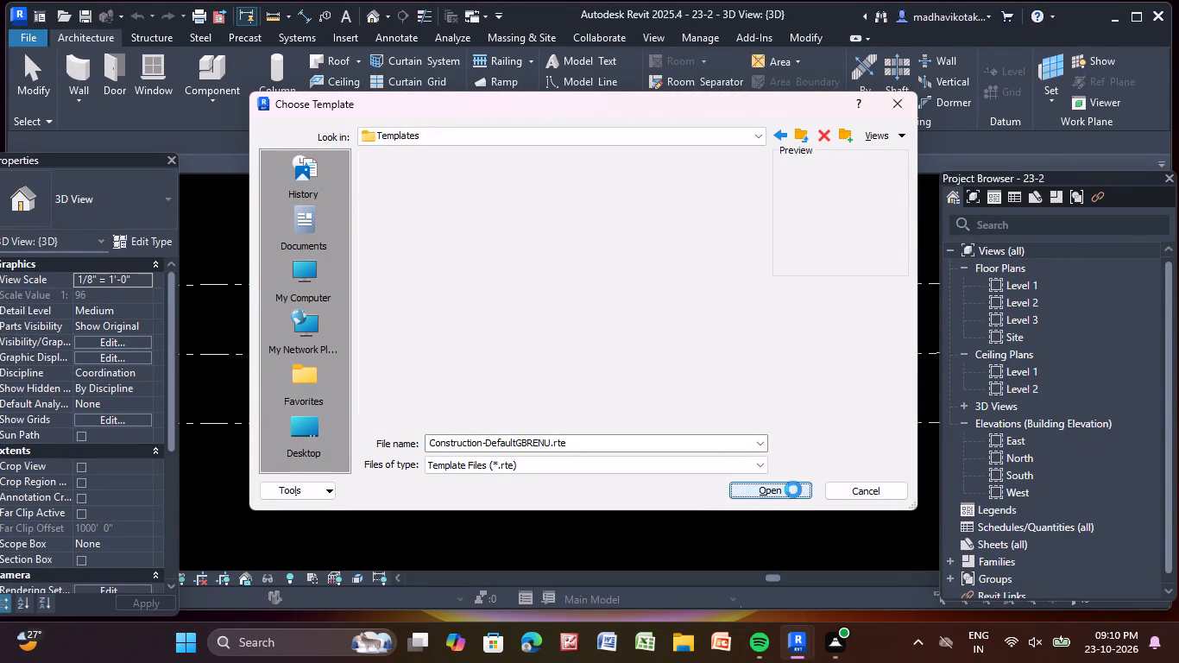
pyautogui.click(443, 244)
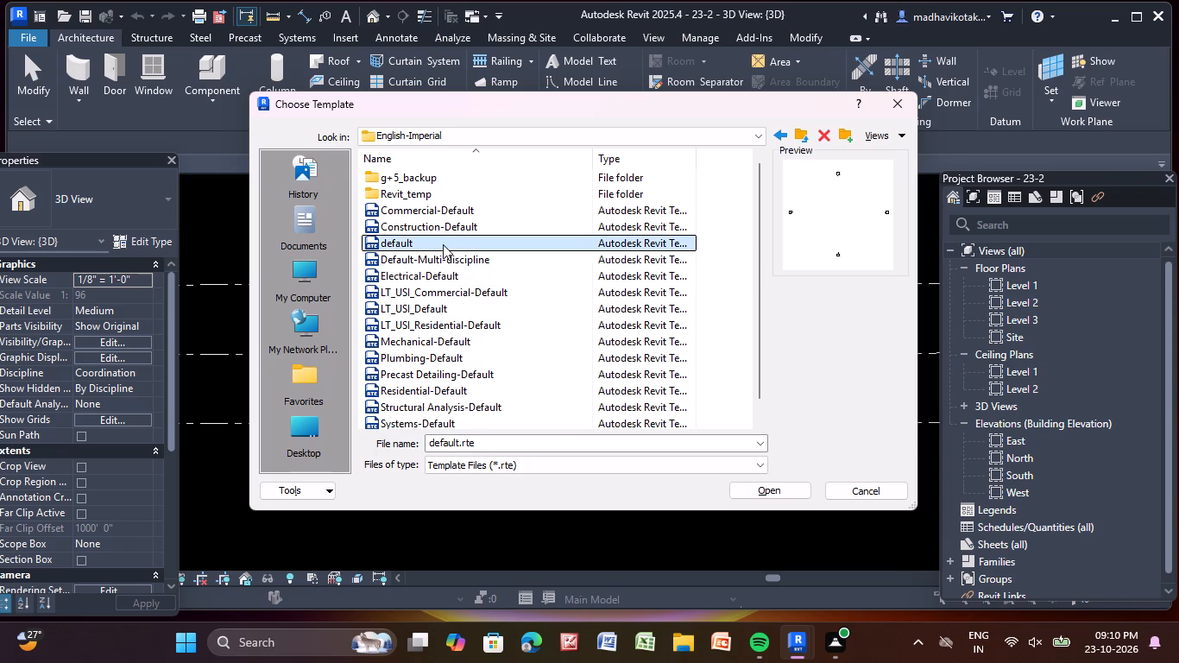
pyautogui.click(753, 490)
pyautogui.click(544, 366)
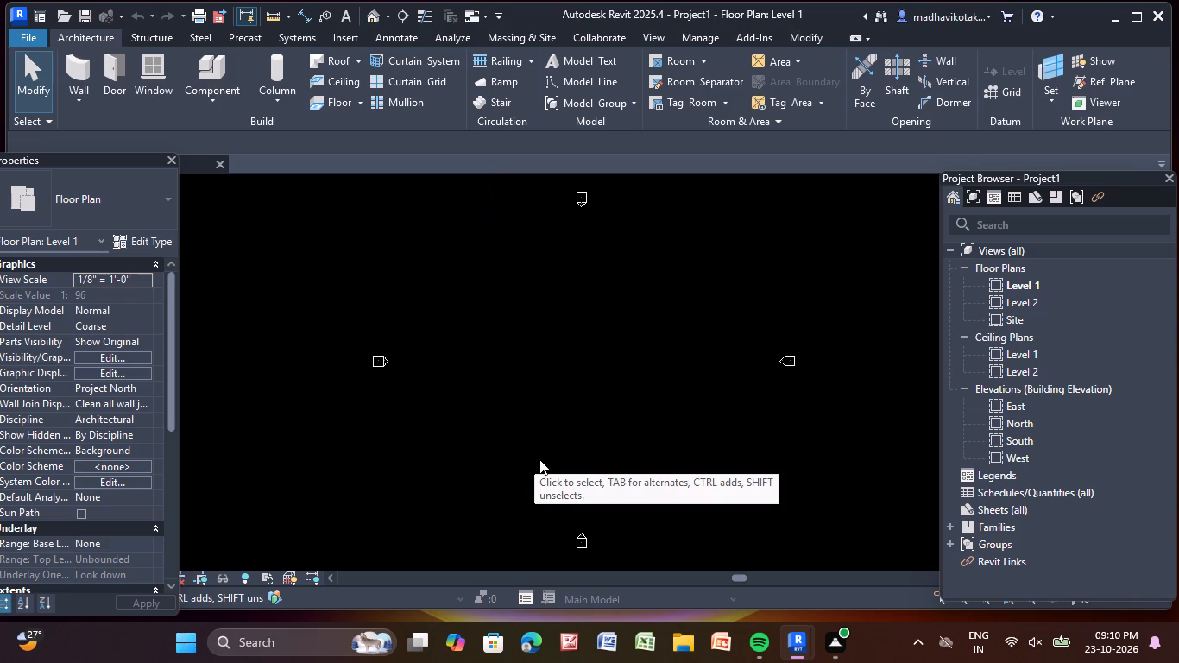
# Start a wall and duplicate the Generic - 8" basic wall type under the name 9".
pyautogui.click(132, 238)
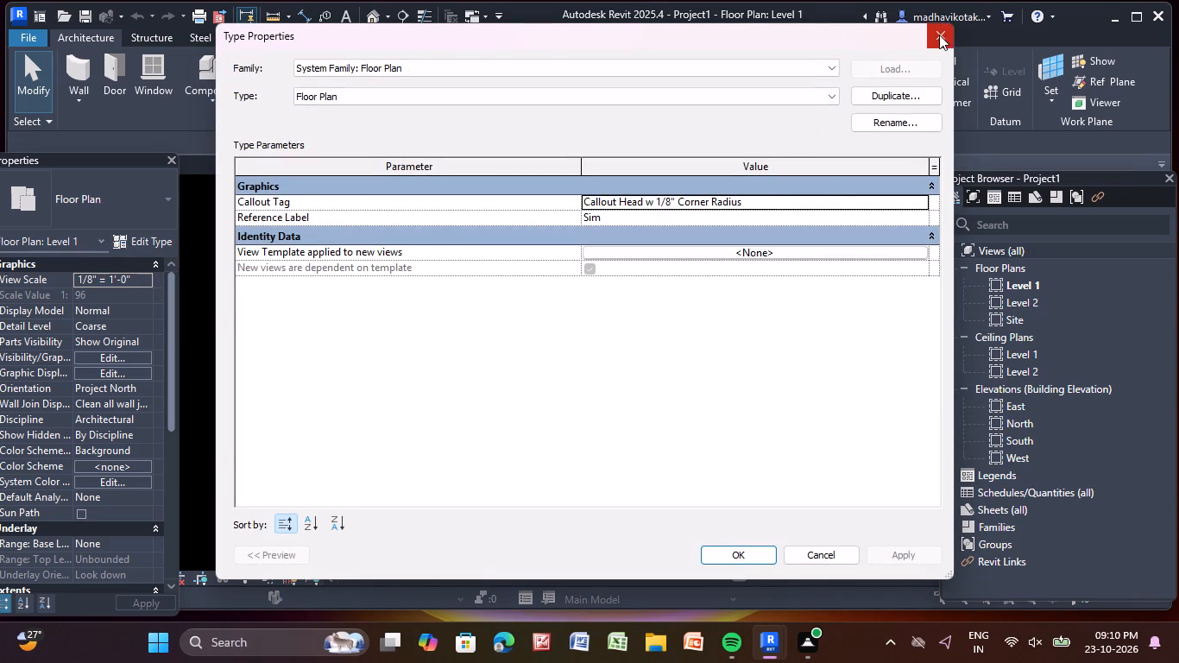
pyautogui.click(939, 36)
pyautogui.click(85, 41)
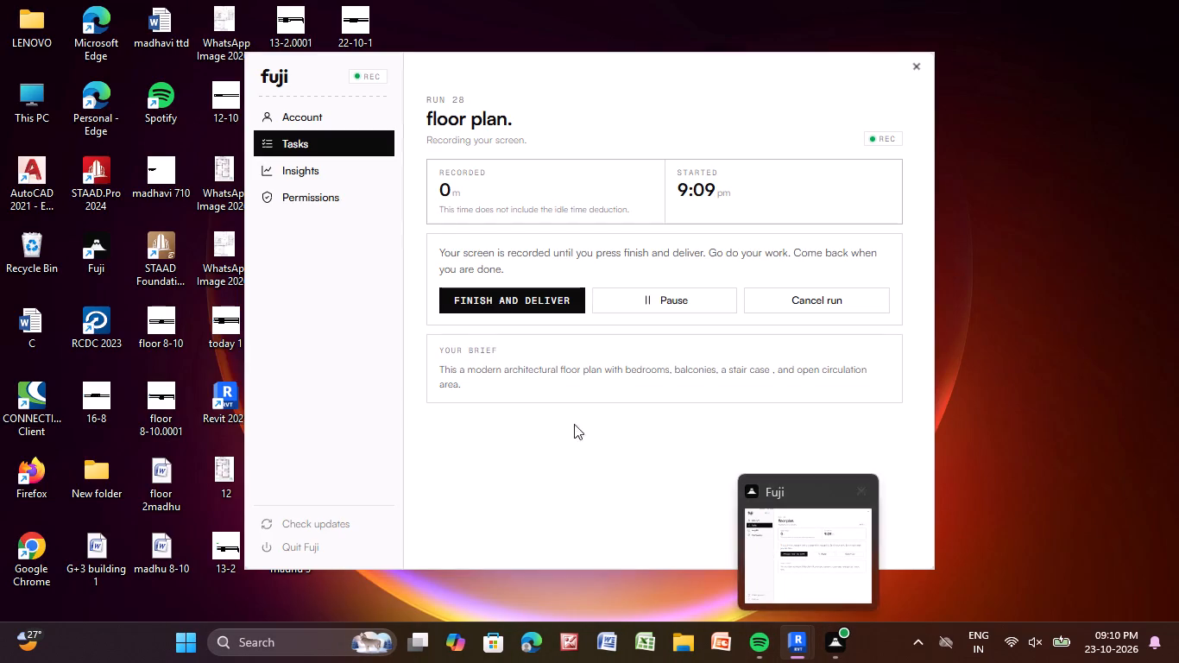
pyautogui.click(87, 36)
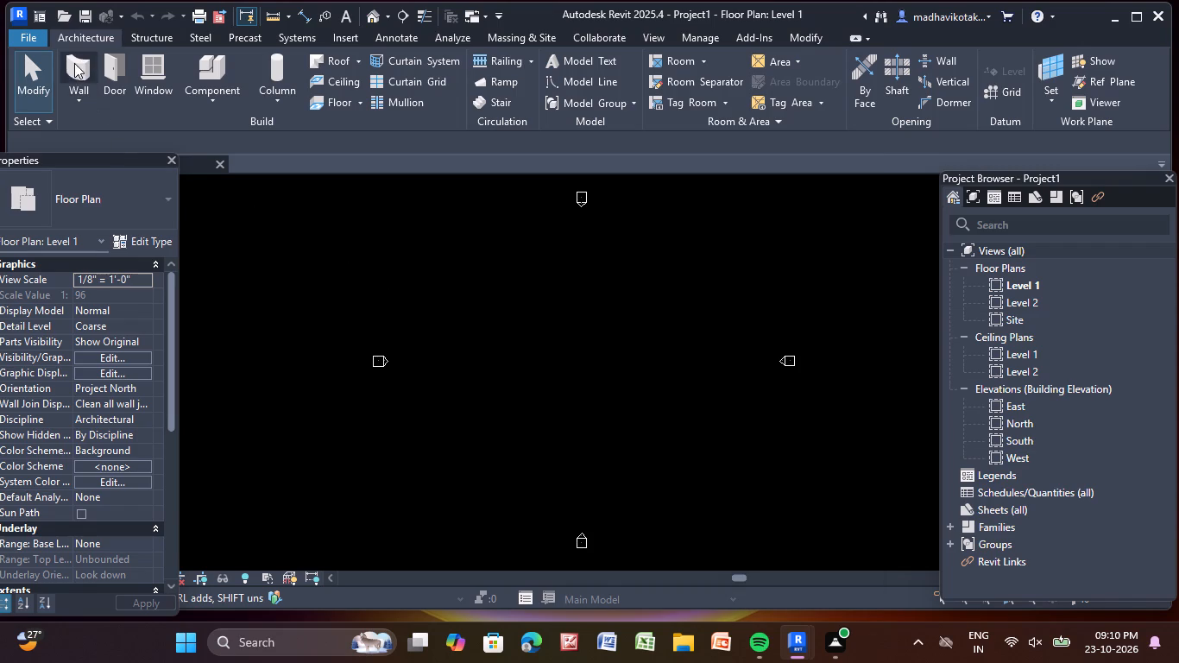
pyautogui.click(73, 66)
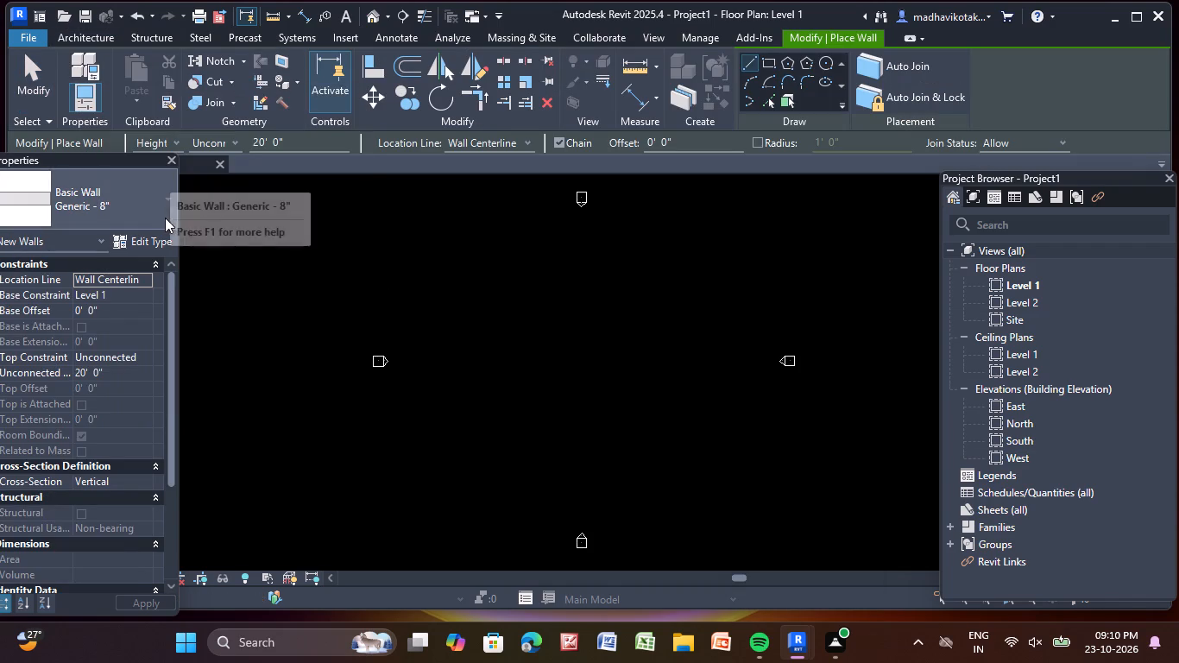
pyautogui.click(126, 237)
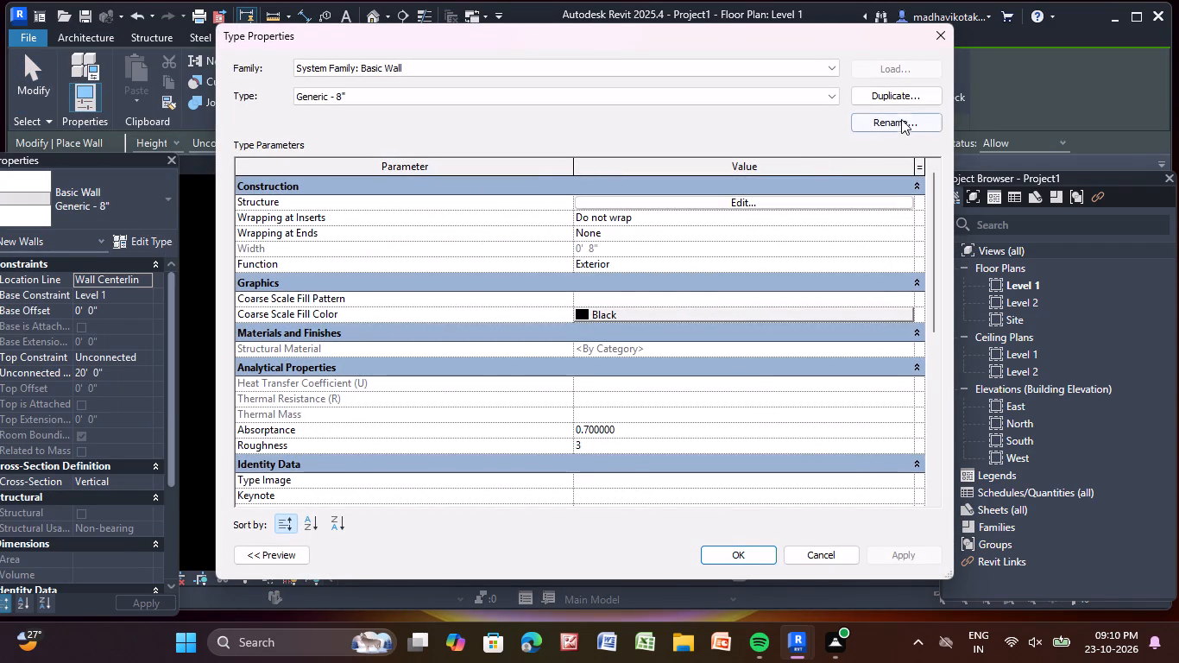
pyautogui.click(911, 100)
pyautogui.click(583, 304)
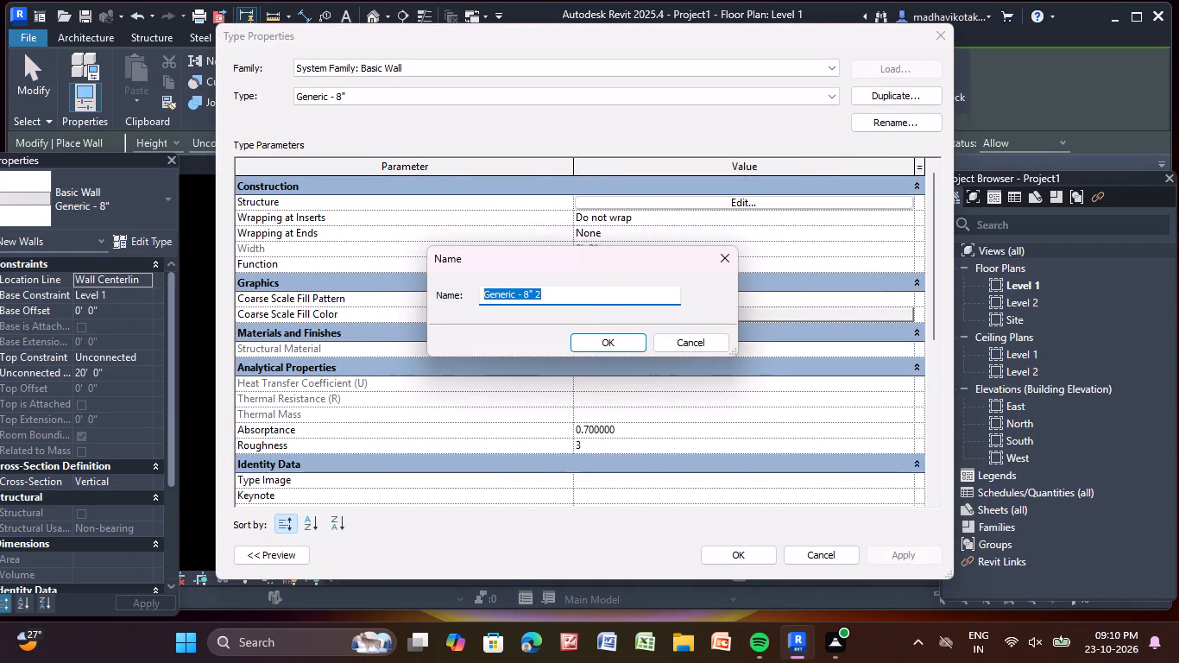
pyautogui.press('BackSpace')
pyautogui.press('BackSpace')
pyautogui.write('9"')
pyautogui.press('Return')
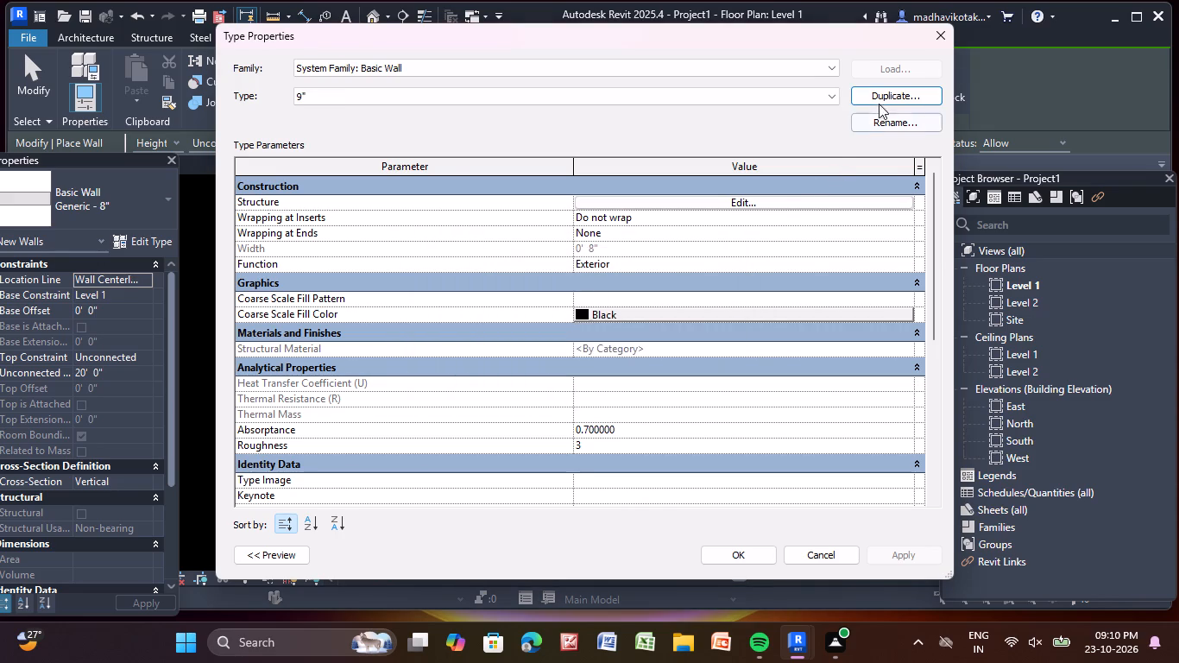
# Duplicate the 9" wall type under the name 9" wall.
pyautogui.click(884, 97)
pyautogui.click(592, 300)
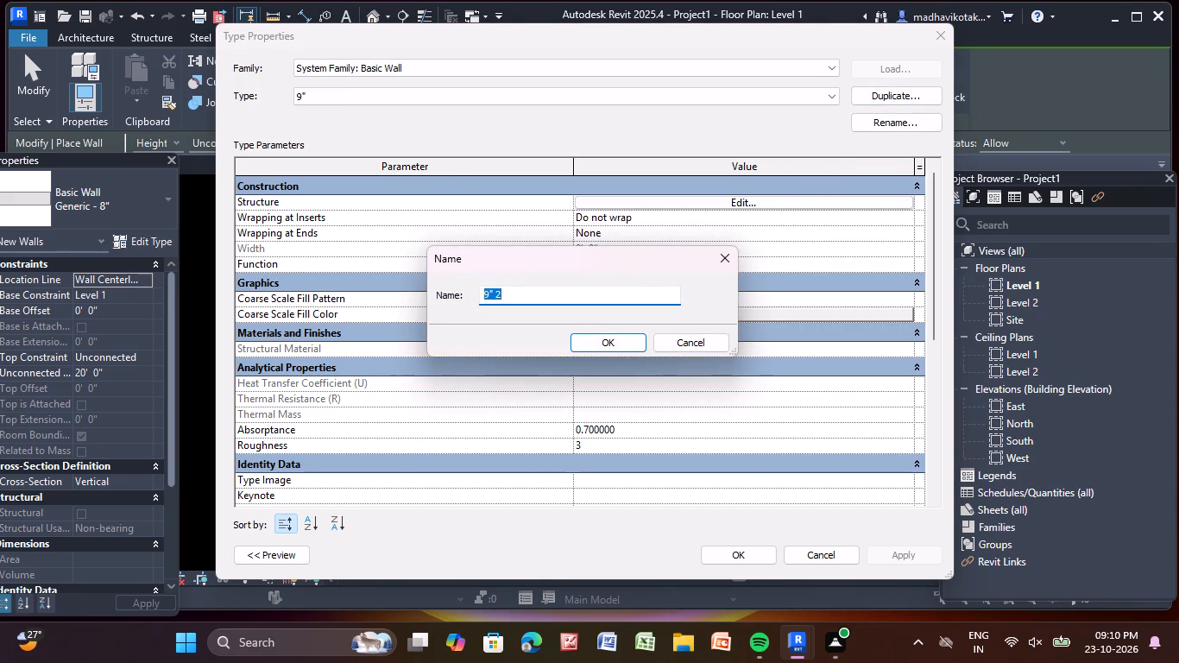
pyautogui.press('BackSpace')
pyautogui.write('wall')
pyautogui.click(612, 336)
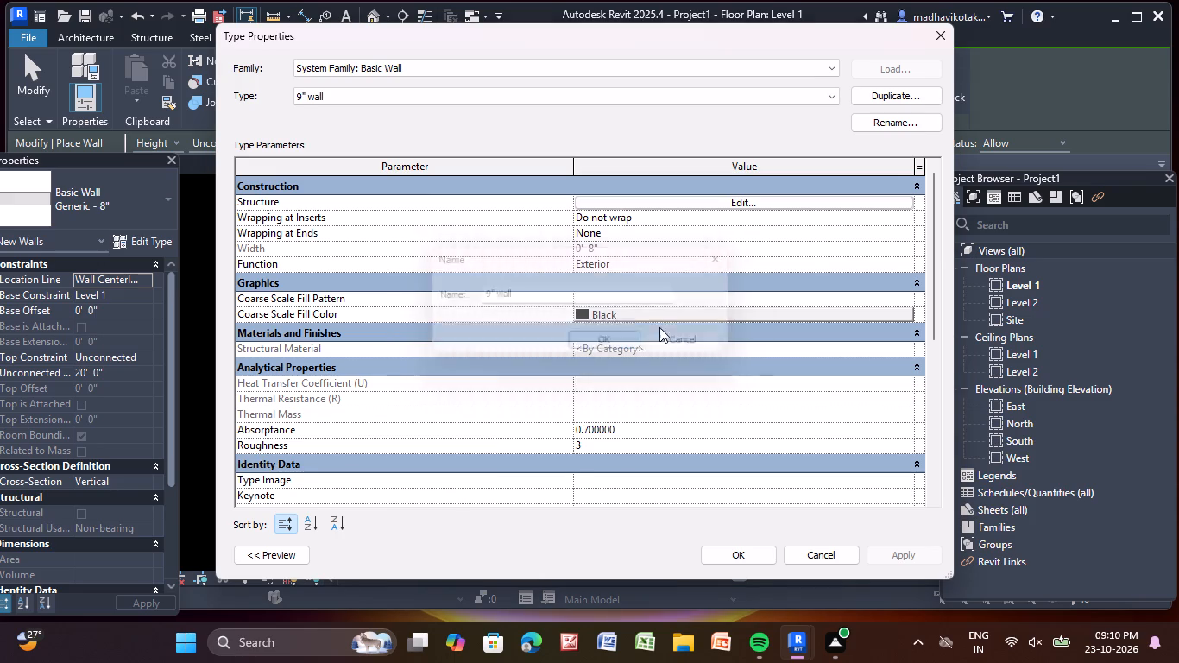
# Duplicate the 9" wall type again under the name 4.5".
pyautogui.click(871, 93)
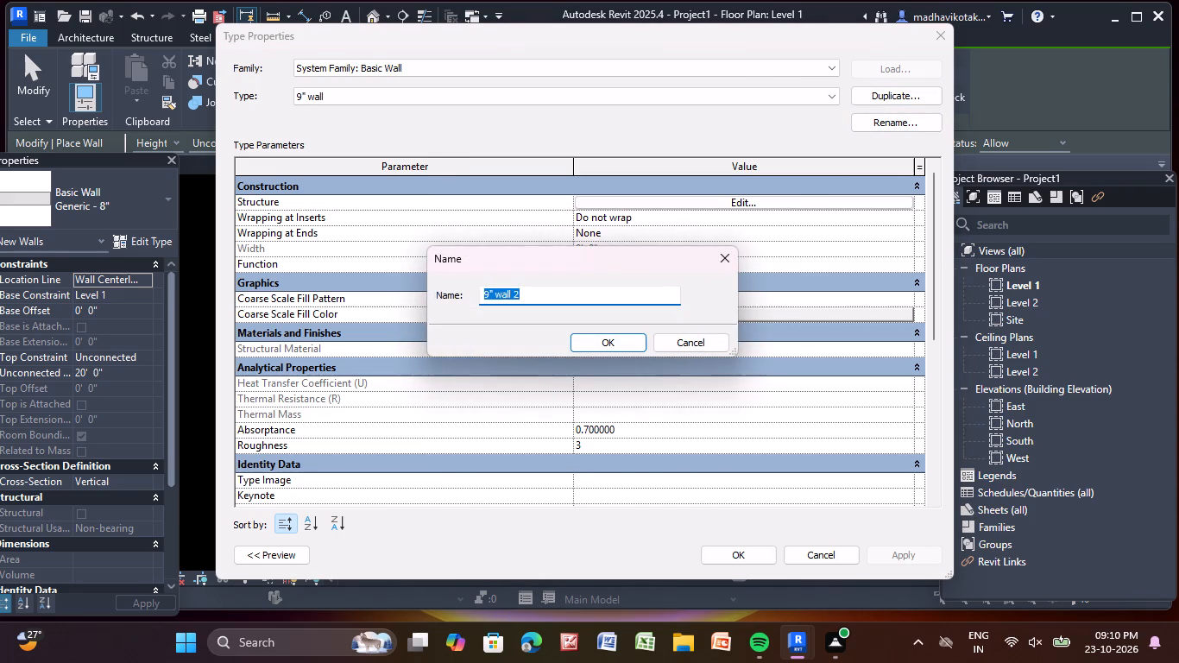
pyautogui.click(563, 290)
pyautogui.press('BackSpace')
pyautogui.press('BackSpace')
pyautogui.press('BackSpace')
pyautogui.press('BackSpace')
pyautogui.press('BackSpace')
pyautogui.press('BackSpace')
pyautogui.press('BackSpace')
pyautogui.press('BackSpace')
pyautogui.press('BackSpace')
pyautogui.press('BackSpace')
pyautogui.press('BackSpace')
pyautogui.press('BackSpace')
pyautogui.press('BackSpace')
pyautogui.press('BackSpace')
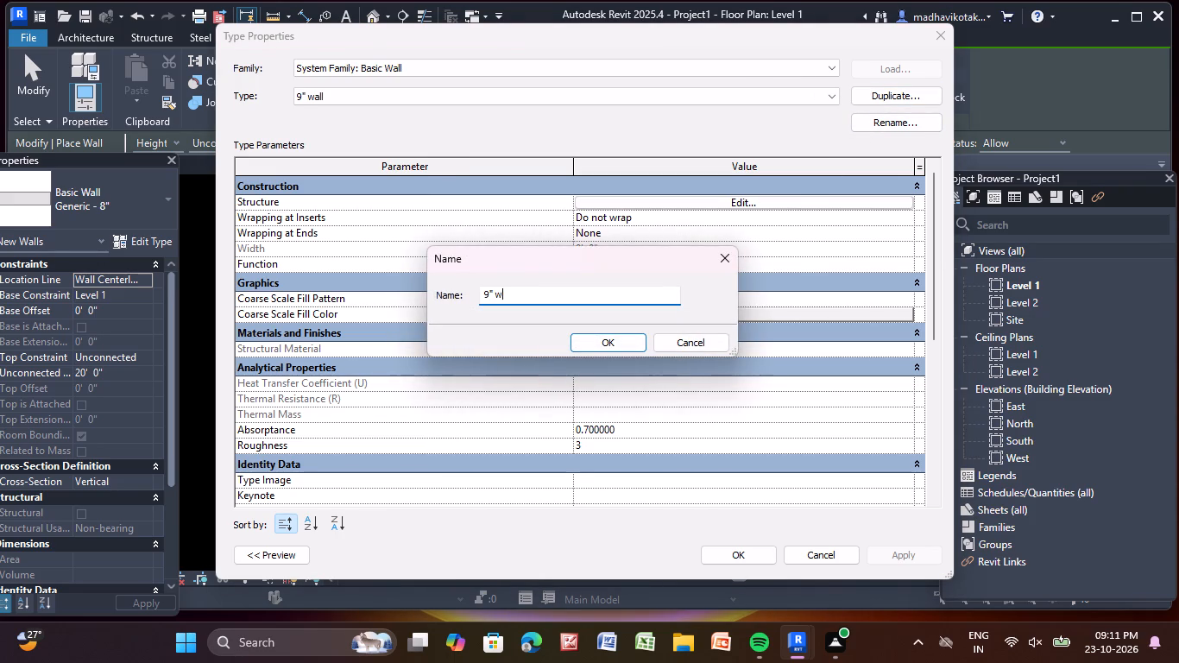
pyautogui.press('p')
pyautogui.press('BackSpace')
pyautogui.press('BackSpace')
pyautogui.write('4.5')
pyautogui.hotkey('shift', '"')
pyautogui.press('Return')
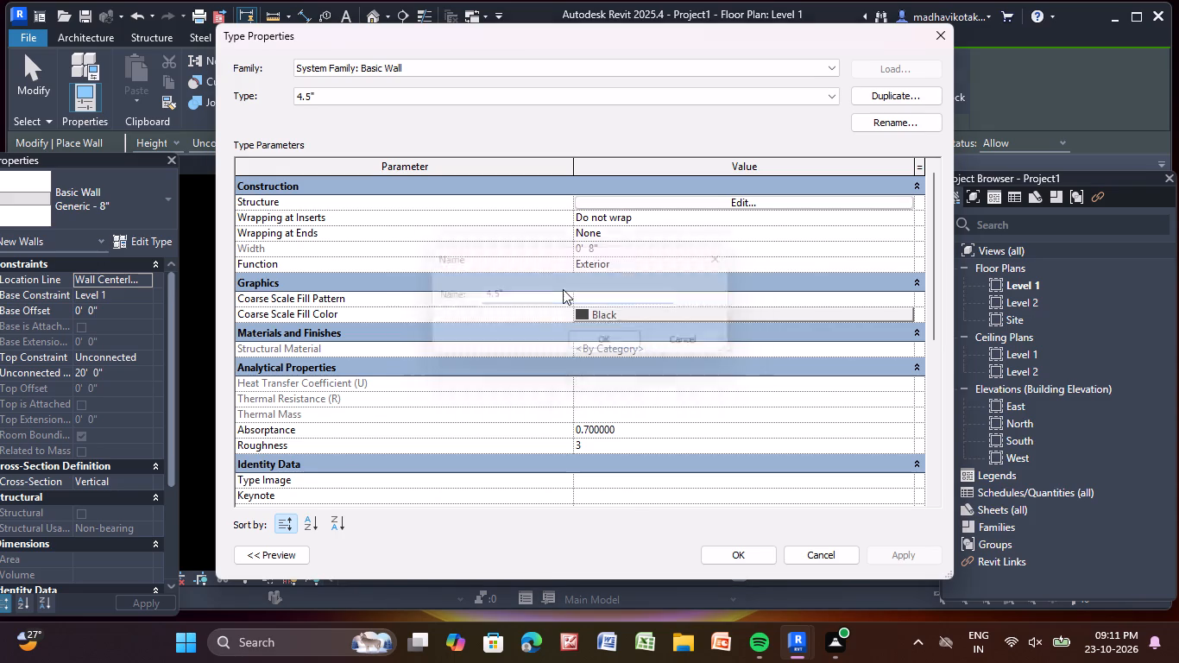
# Duplicate the 4.5" wall type under the name 4.5" p and accept the type properties.
pyautogui.click(904, 92)
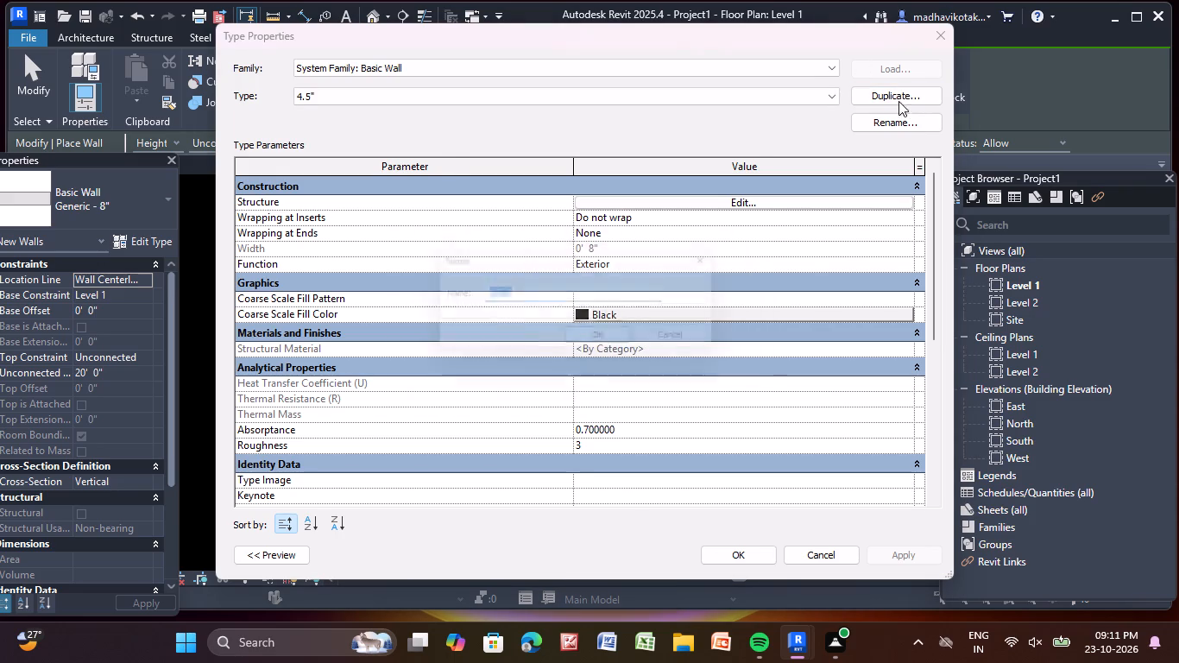
pyautogui.click(552, 304)
pyautogui.press('BackSpace')
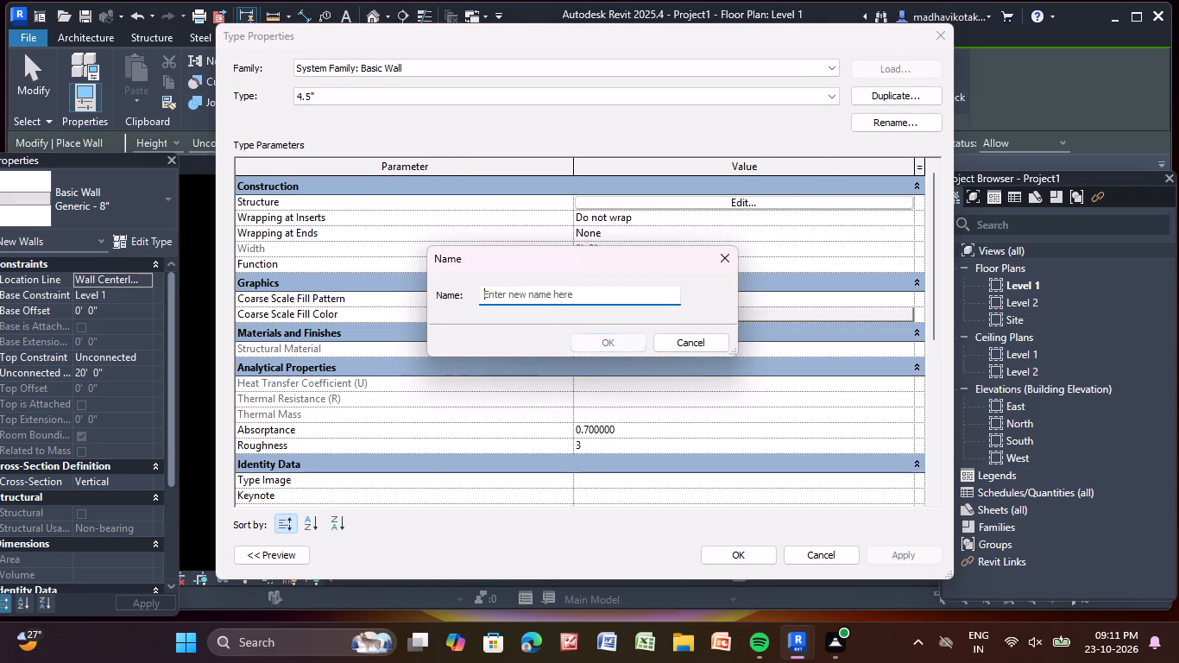
pyautogui.write('4.')
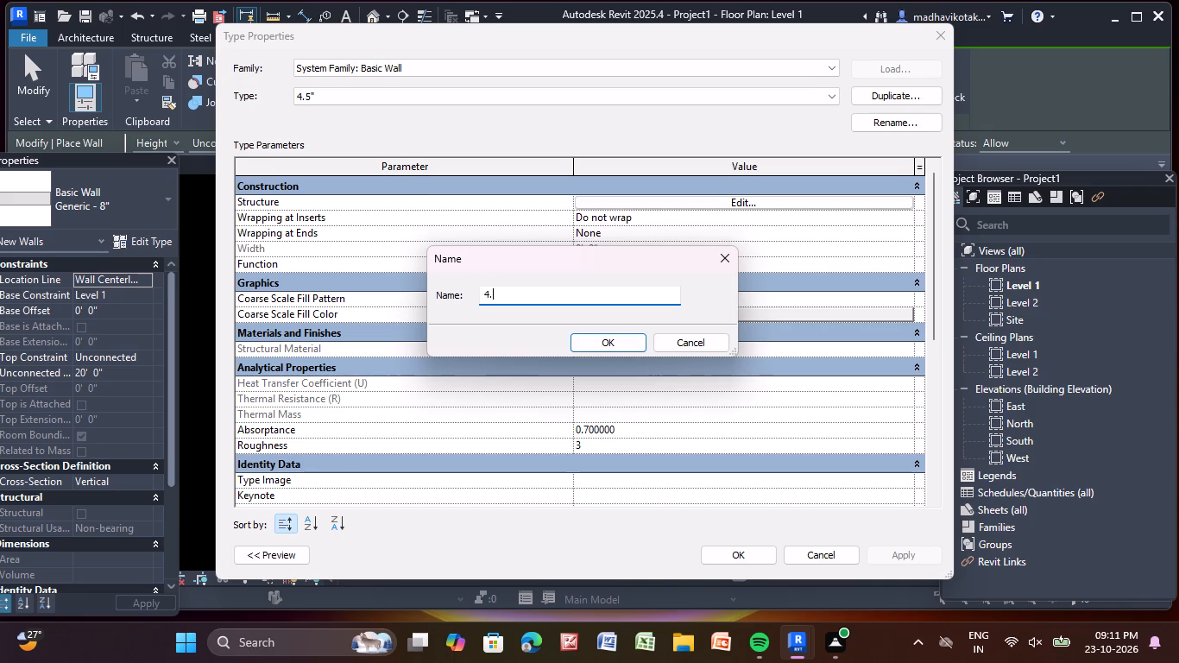
pyautogui.press('5')
pyautogui.write('" p')
pyautogui.click(601, 349)
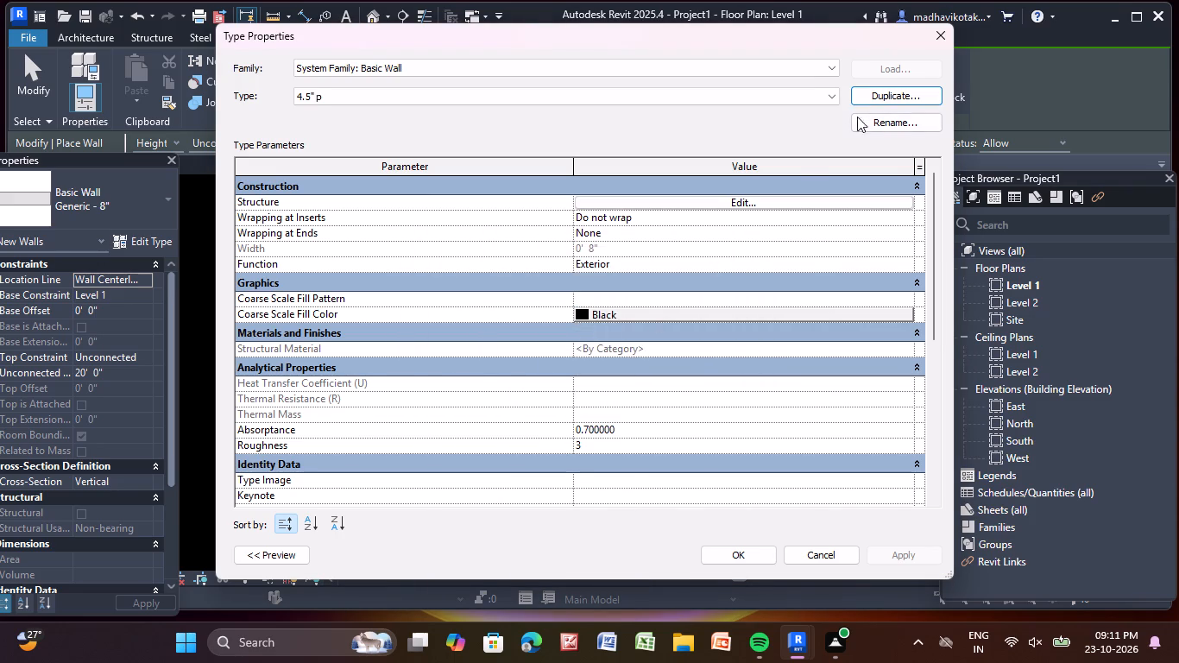
pyautogui.click(750, 552)
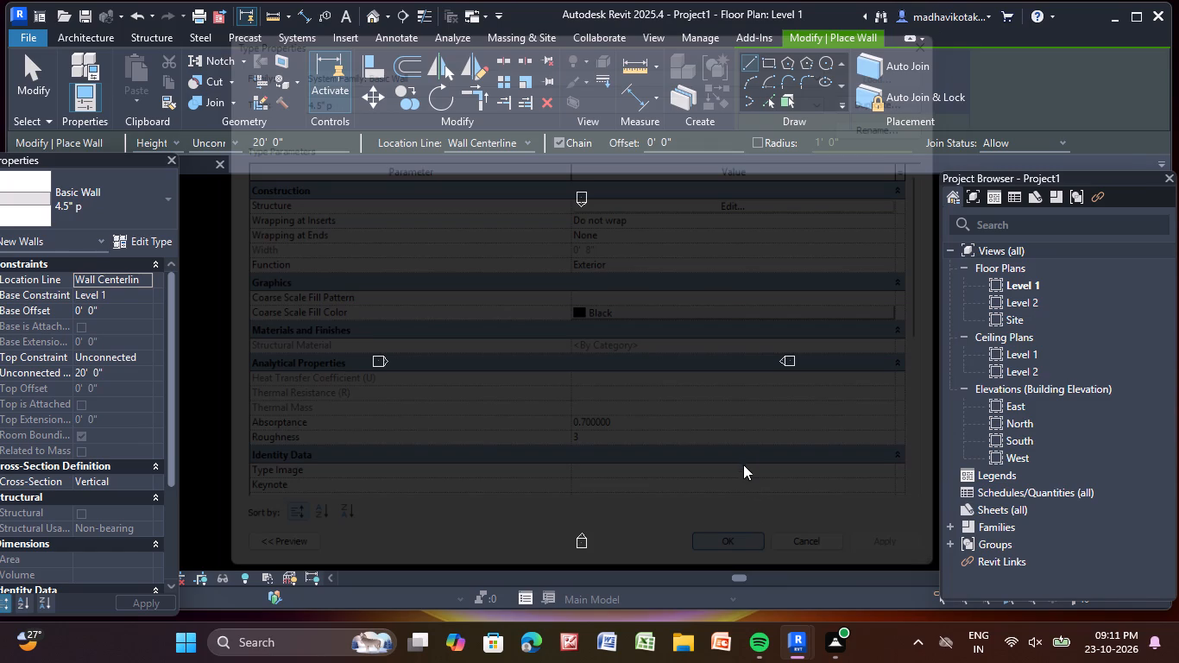
# Link the CAD file 23-7.dwg from the Documents folder, with positioning set to Auto - Center to Center at Level 1.
pyautogui.moveTo(533, 311); pyautogui.dragTo(533, 323, button='middle')
pyautogui.scroll(1, 533, 323)
pyautogui.click(93, 41)
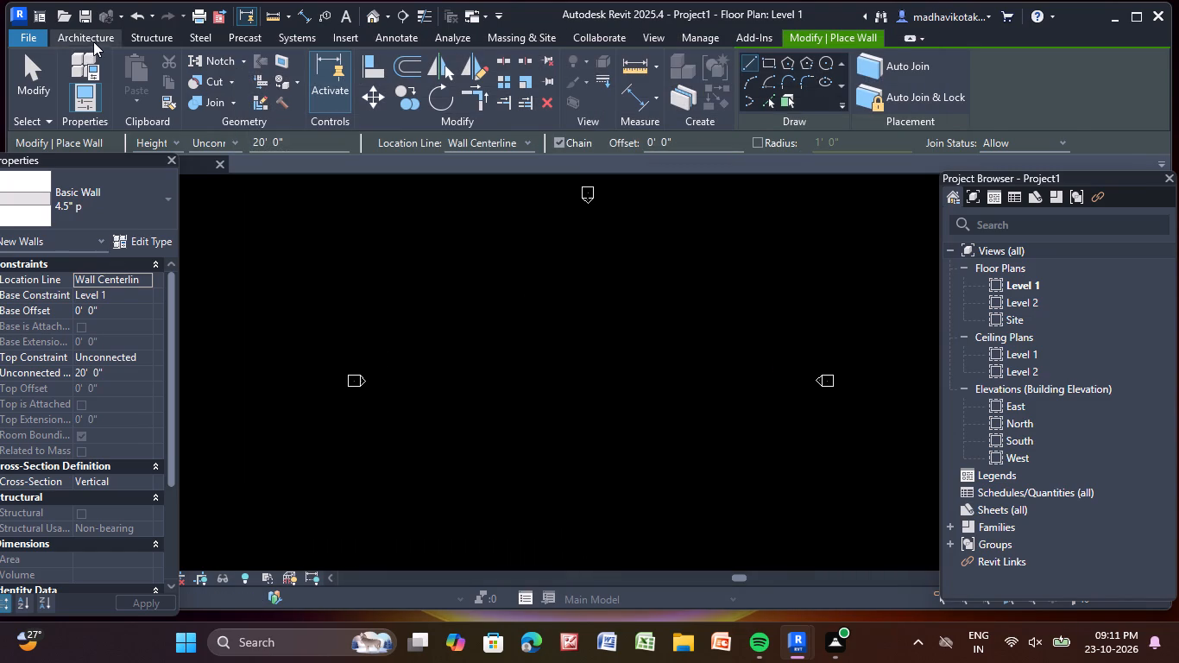
pyautogui.click(349, 39)
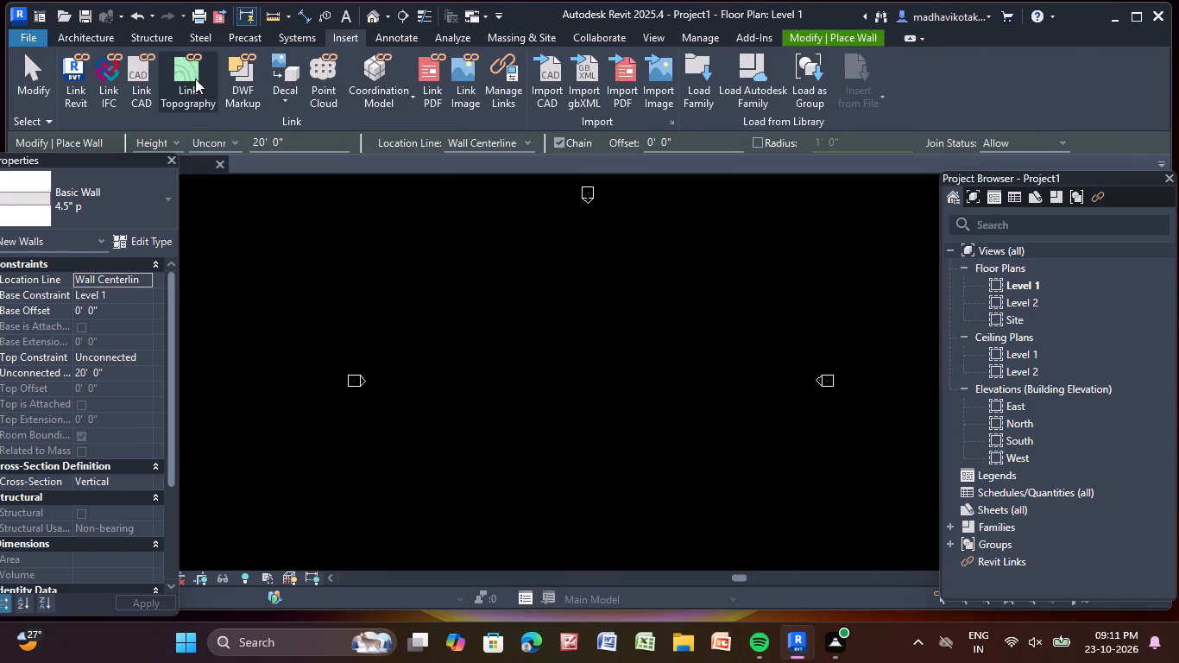
pyautogui.click(141, 75)
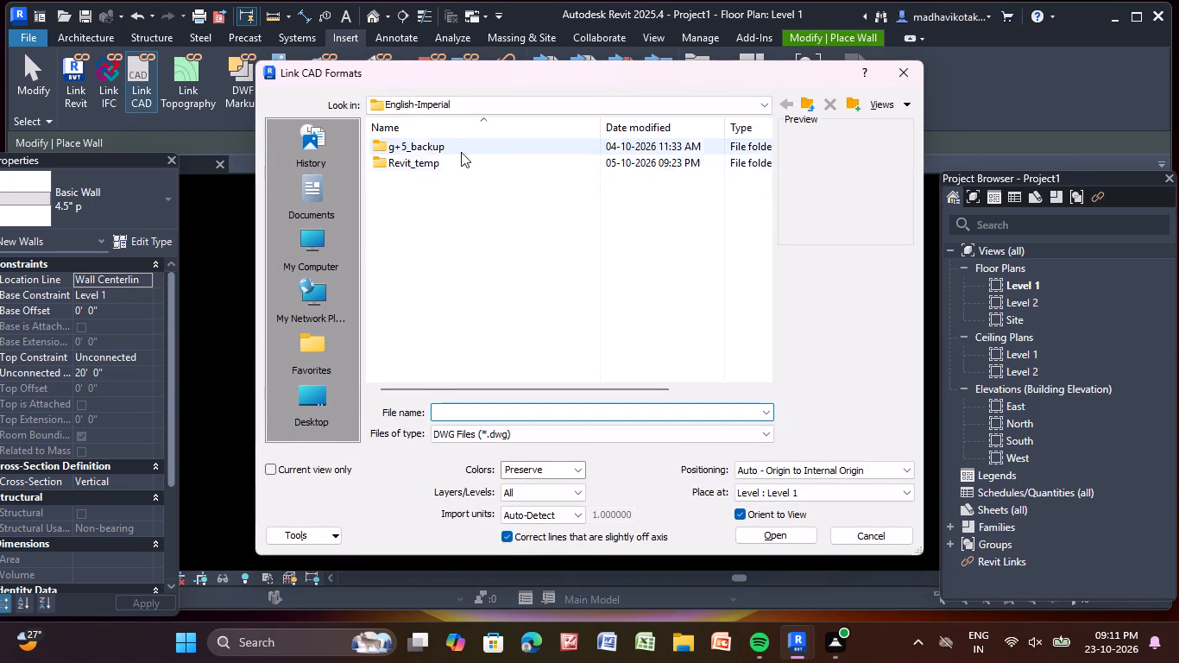
pyautogui.click(294, 183)
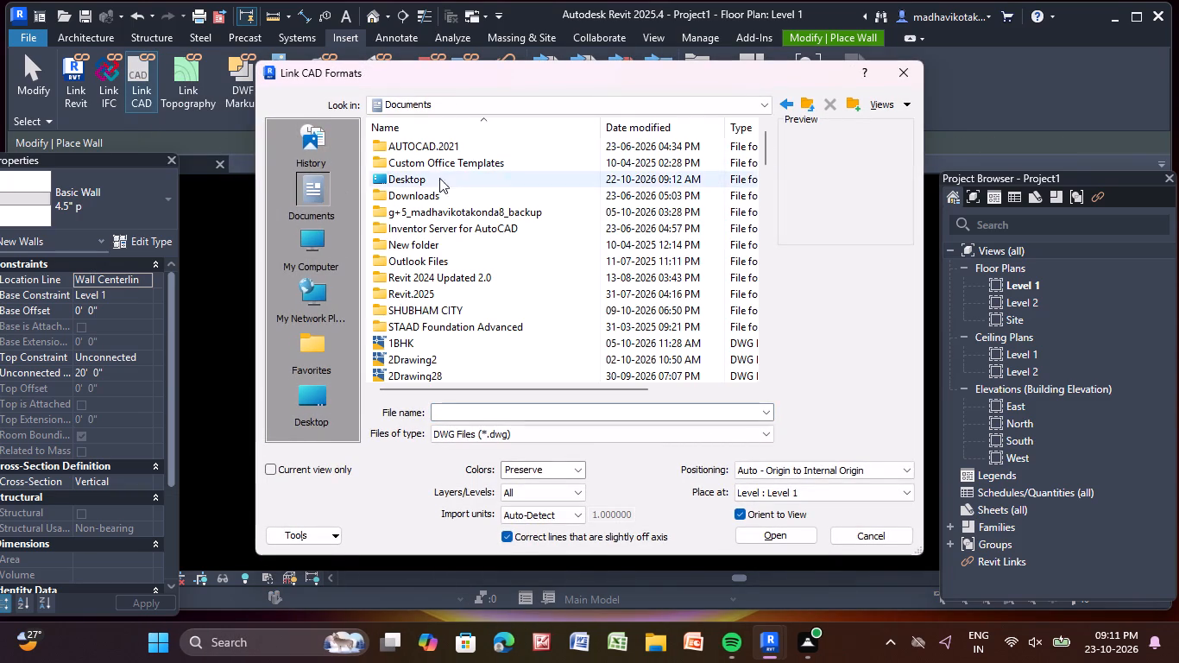
pyautogui.click(414, 346)
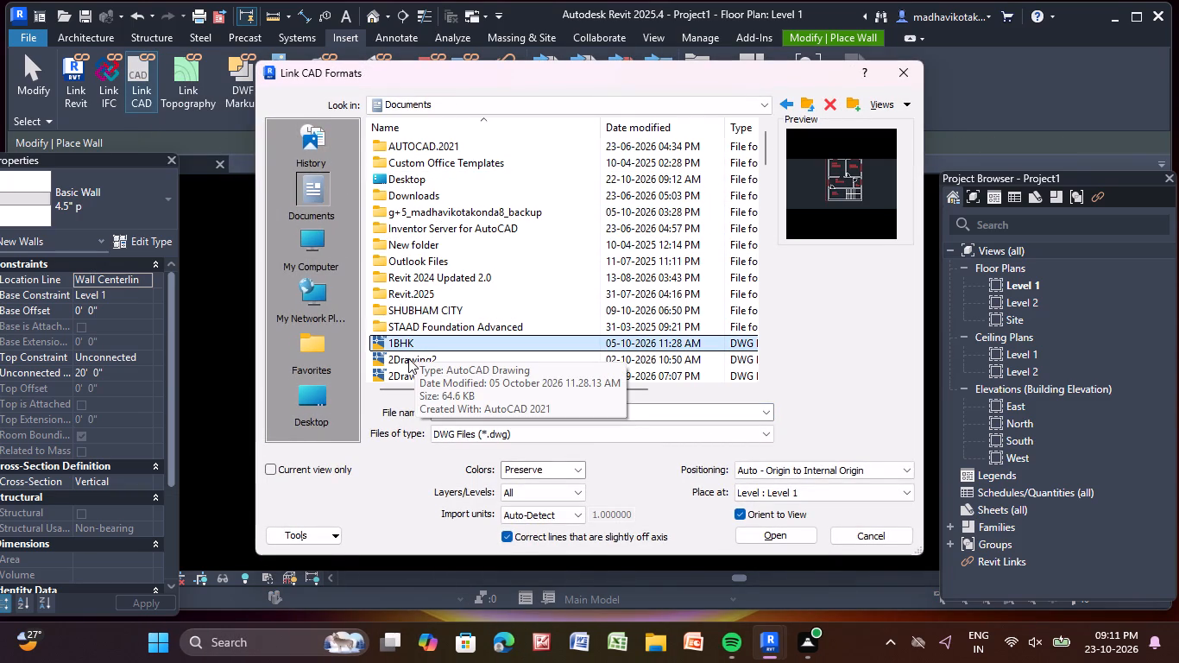
pyautogui.click(408, 358)
pyautogui.scroll(-5, 408, 357)
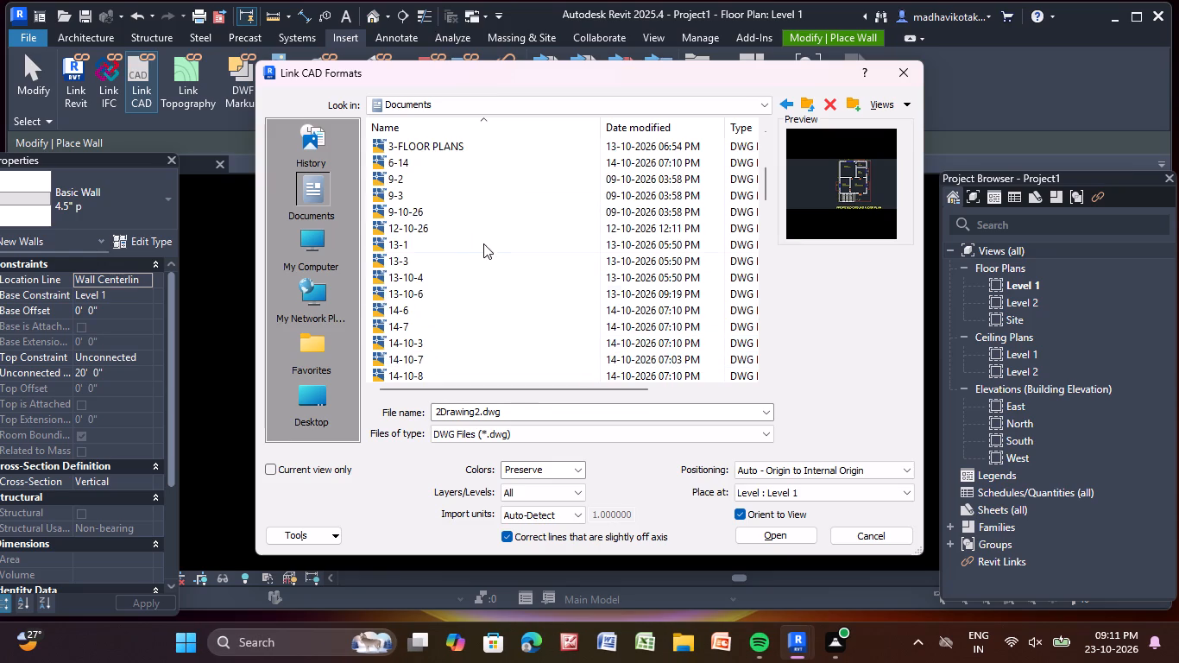
pyautogui.scroll(-13, 480, 237)
pyautogui.scroll(-11, 467, 267)
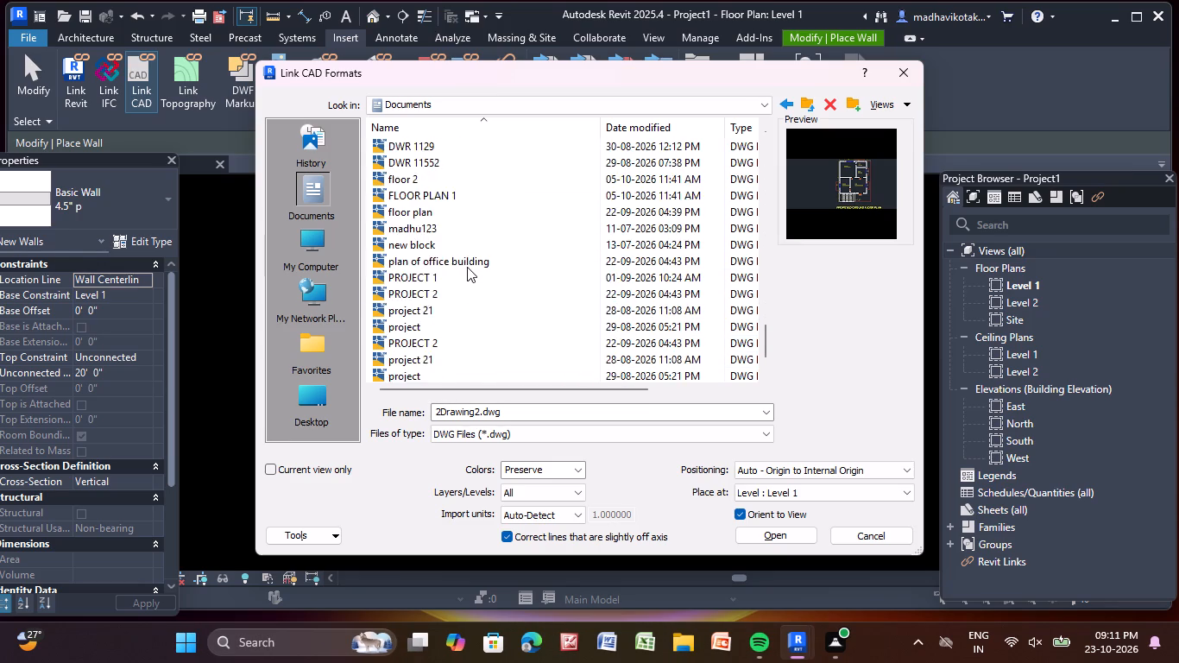
pyautogui.scroll(-7, 467, 267)
pyautogui.scroll(10, 467, 267)
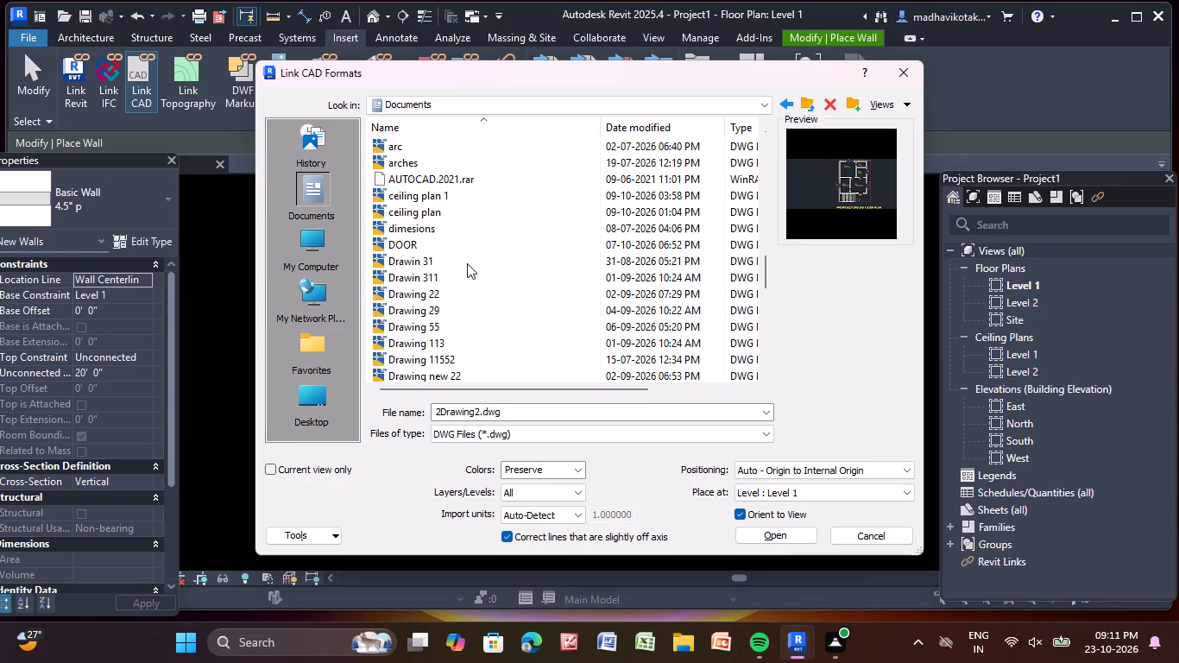
pyautogui.scroll(3, 467, 263)
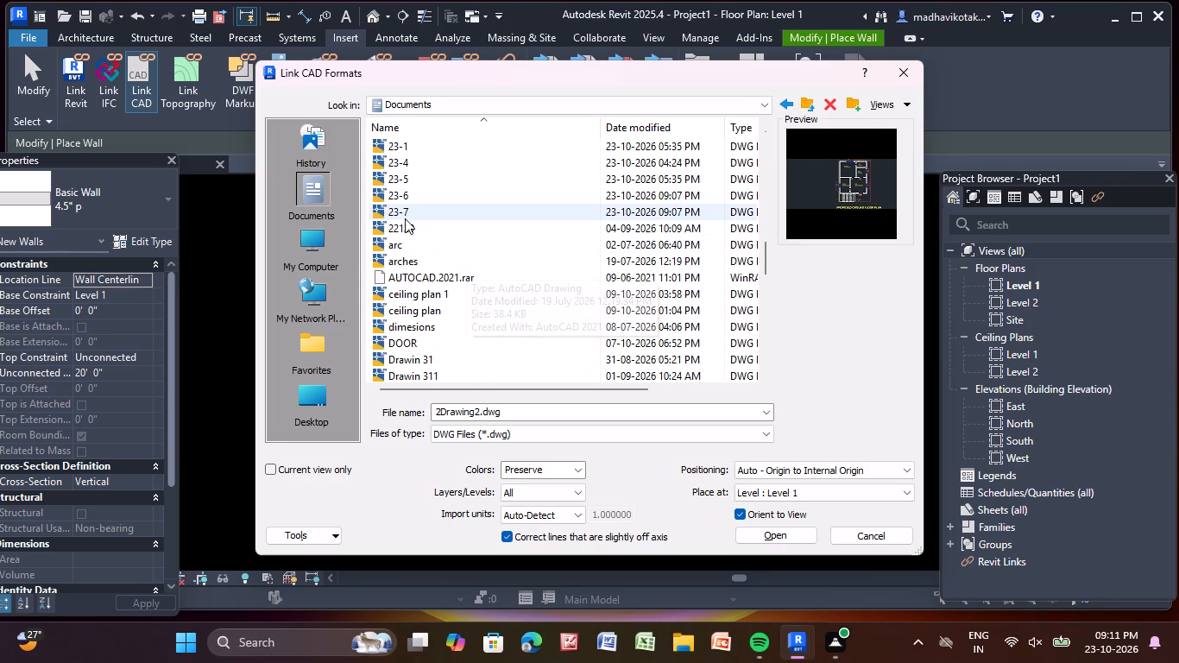
pyautogui.click(406, 214)
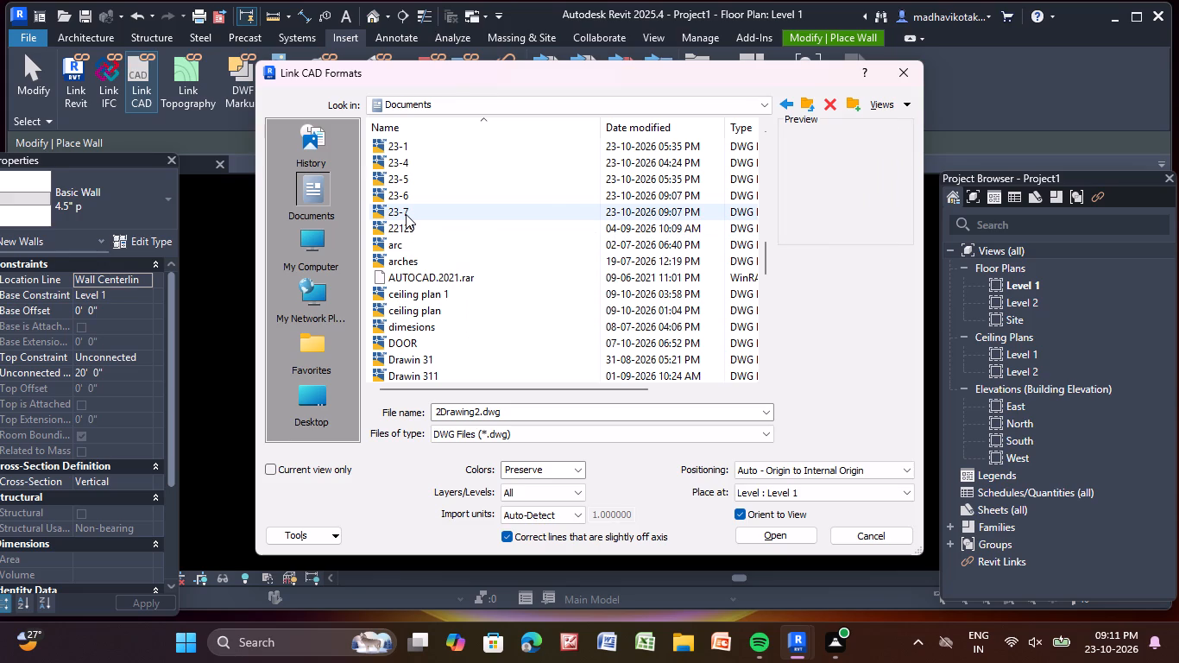
pyautogui.click(818, 470)
pyautogui.click(806, 480)
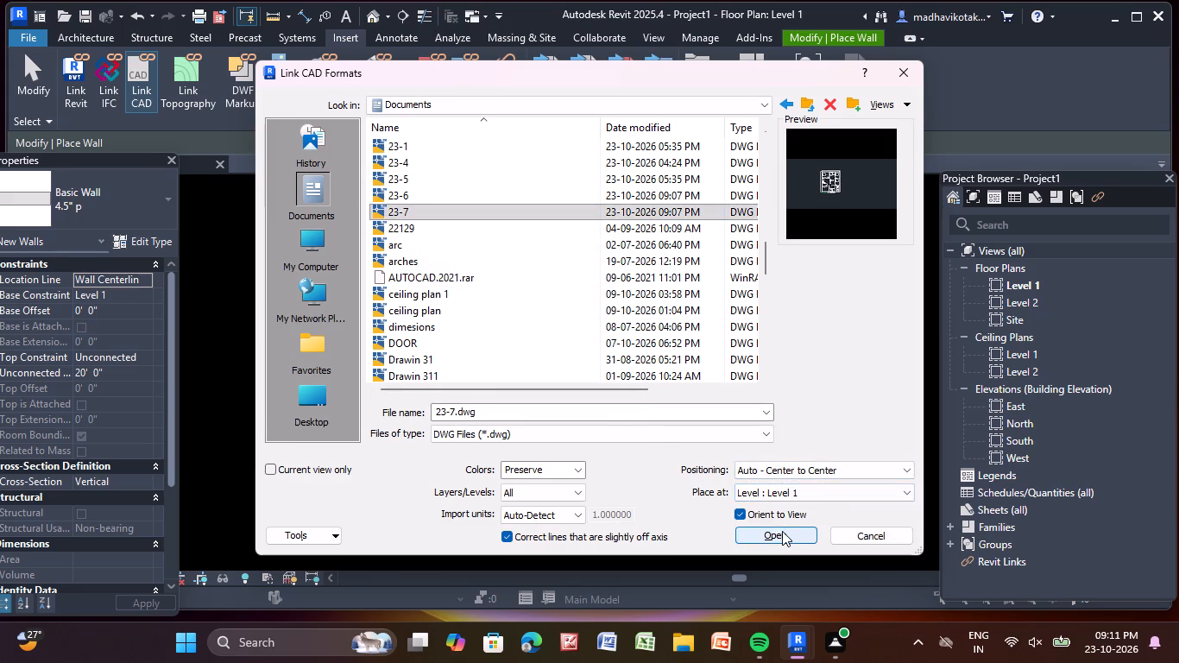
pyautogui.click(782, 531)
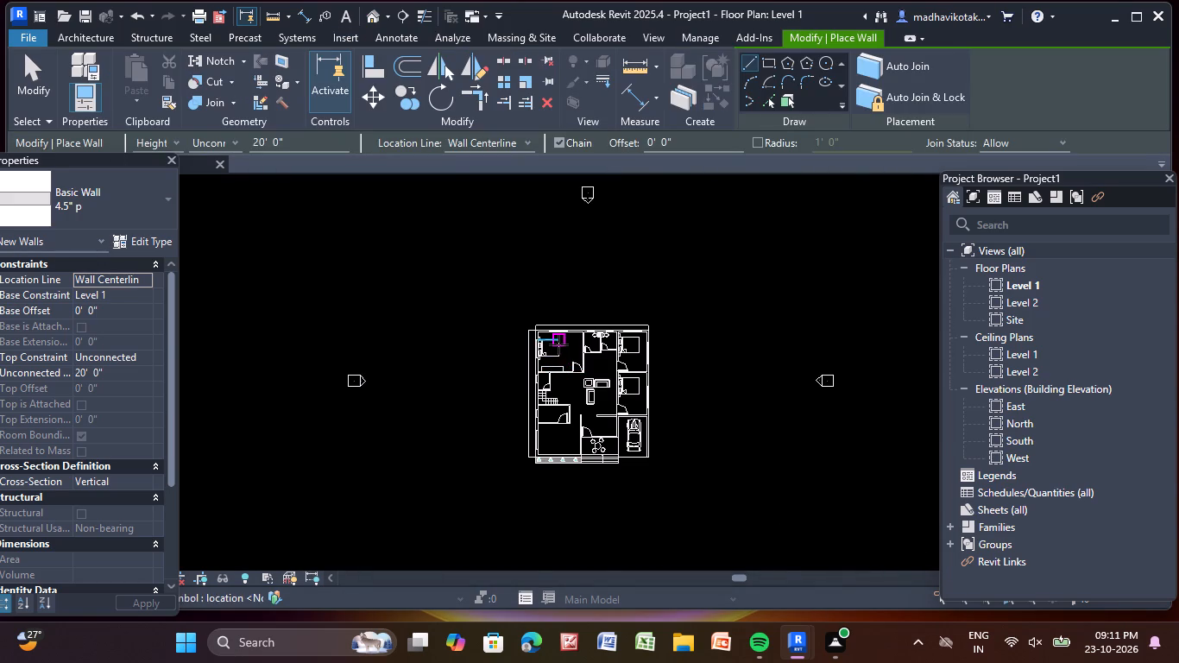
# With the 9" wall type, draw the exterior wall along the plan's top edge, from the M.Bed Room corner to the far Bed Room corner.
pyautogui.scroll(7, 539, 331)
pyautogui.moveTo(608, 431); pyautogui.dragTo(537, 248, button='middle')
pyautogui.moveTo(530, 458); pyautogui.dragTo(533, 526, button='middle')
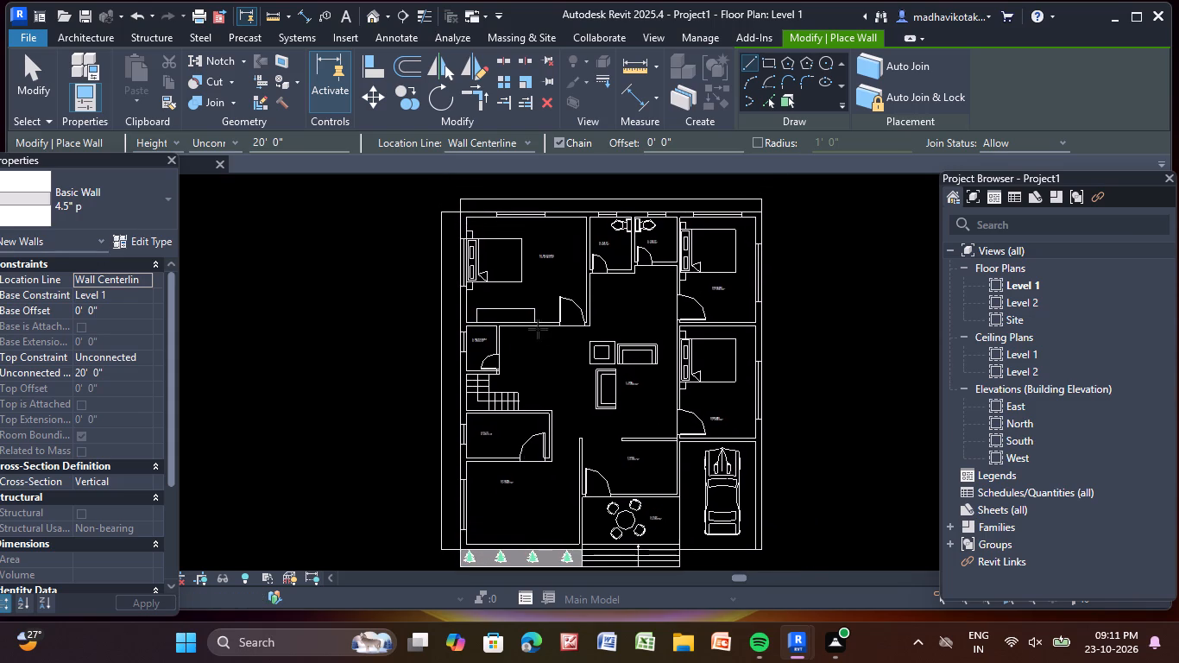
pyautogui.moveTo(539, 324); pyautogui.dragTo(513, 388, button='middle')
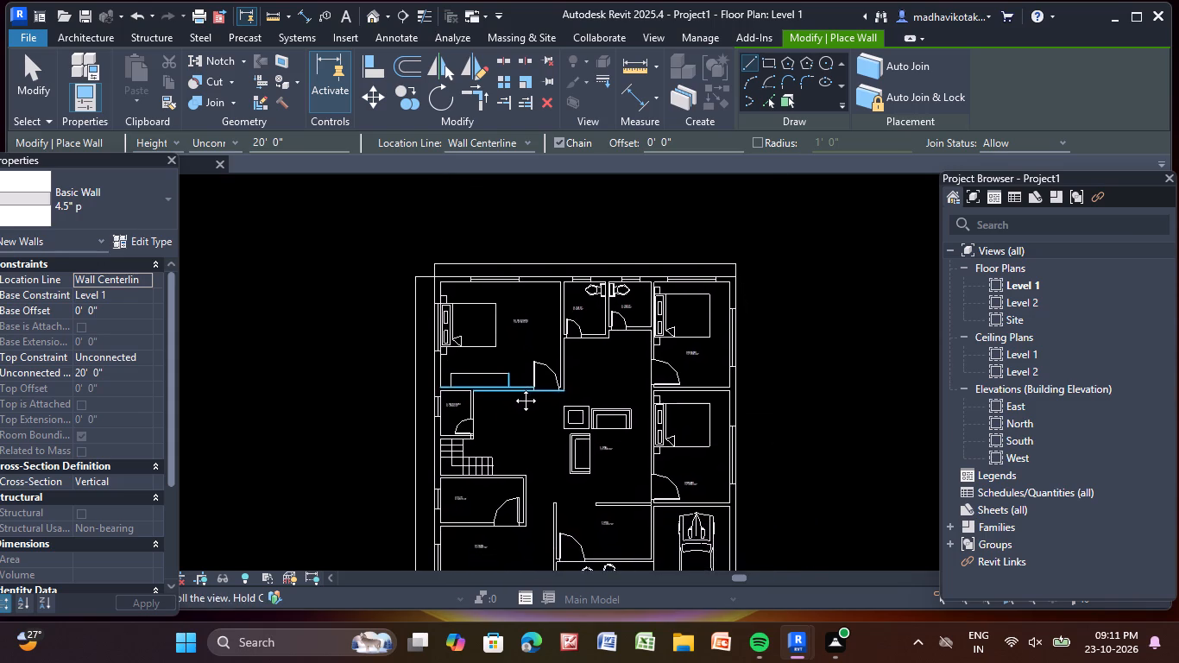
pyautogui.moveTo(513, 388); pyautogui.dragTo(511, 384, button='middle')
pyautogui.scroll(1, 511, 381)
pyautogui.scroll(4, 426, 256)
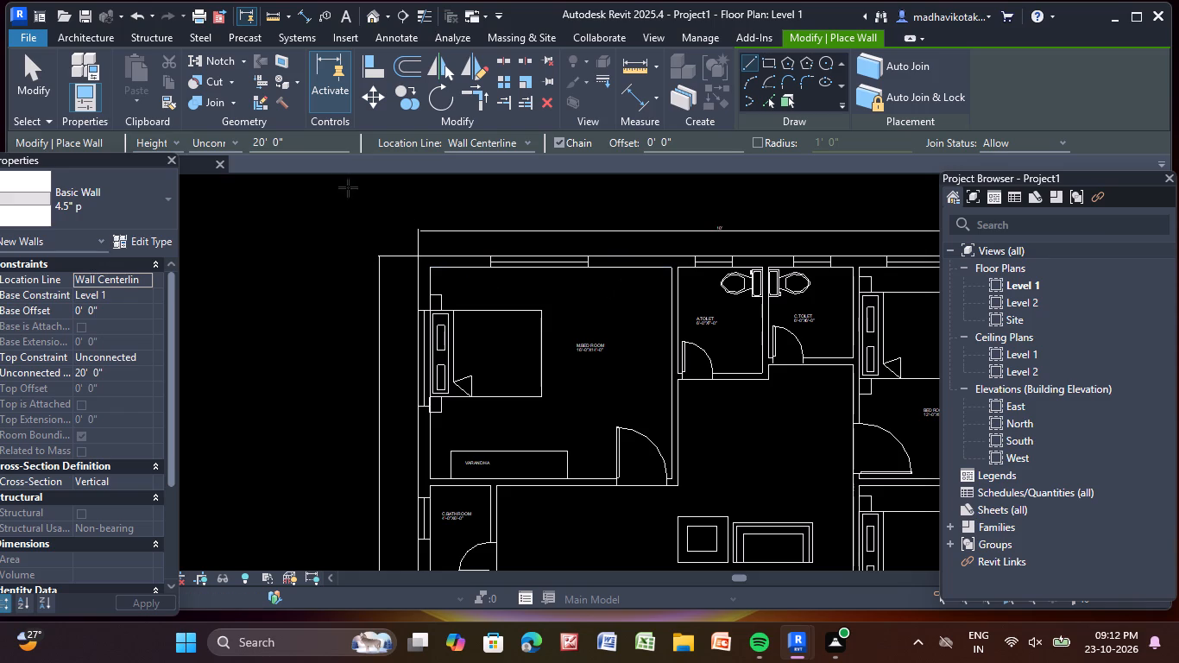
pyautogui.click(99, 35)
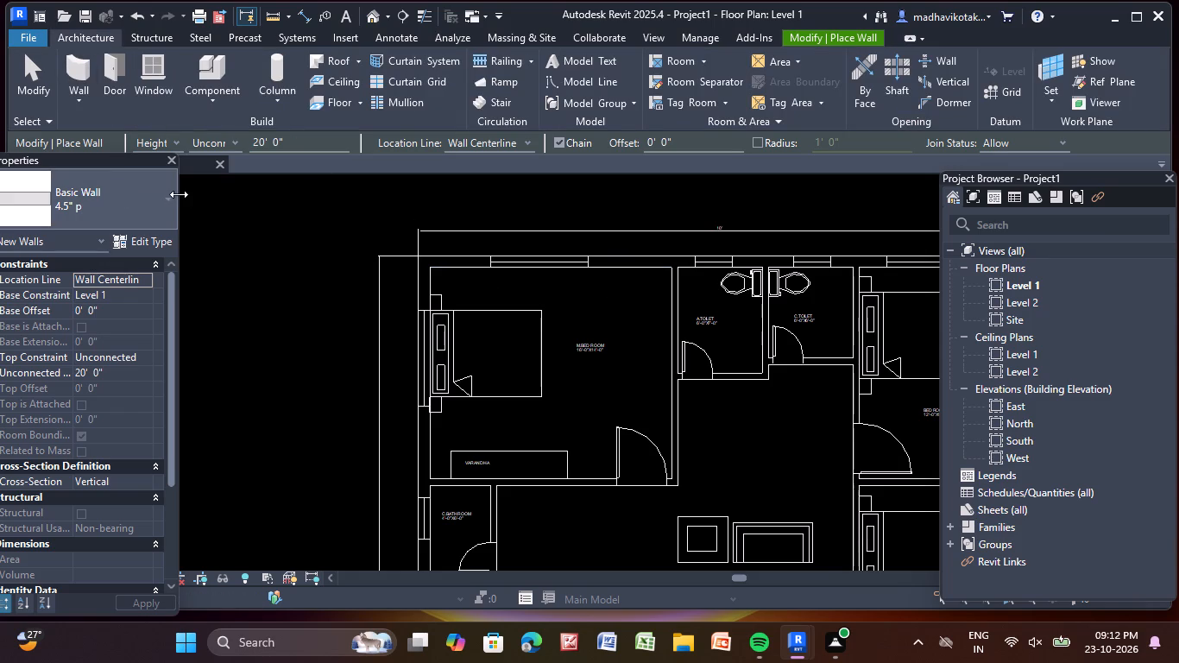
pyautogui.click(165, 199)
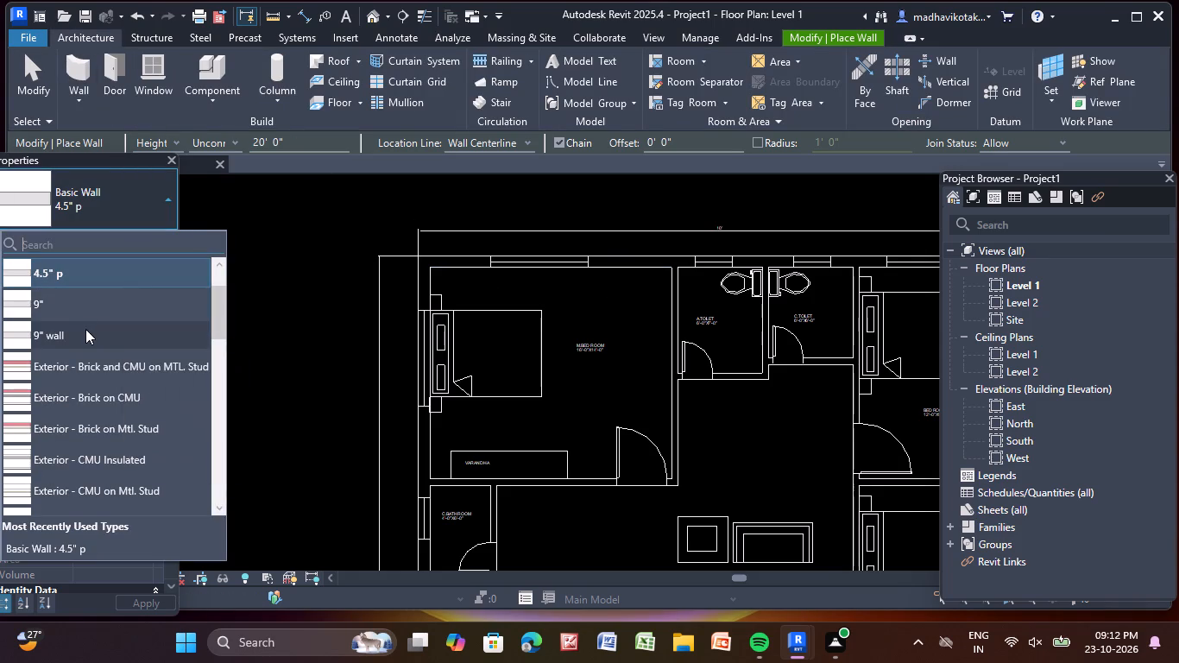
pyautogui.click(74, 337)
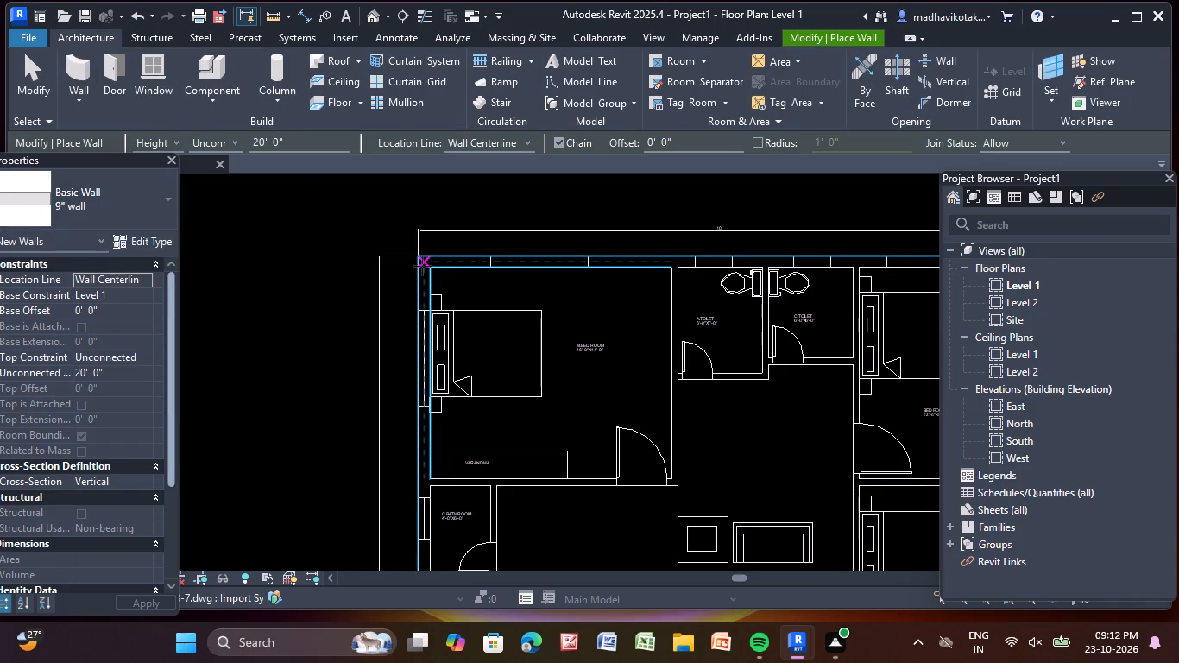
pyautogui.click(419, 257)
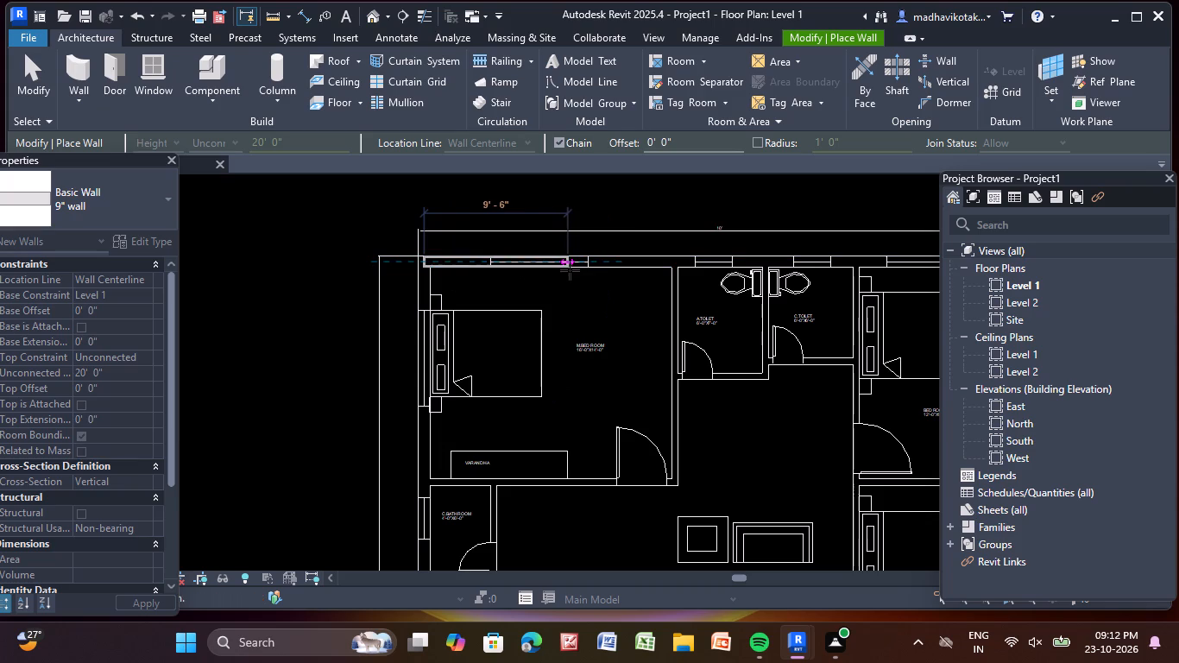
pyautogui.press('Escape')
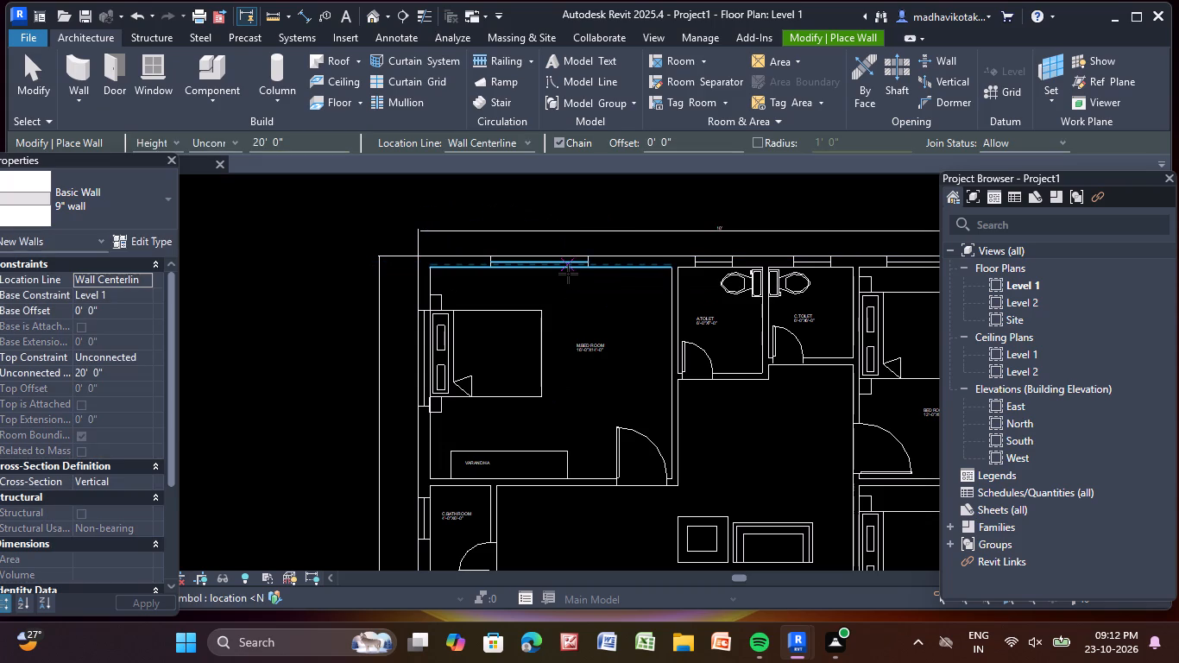
pyautogui.scroll(4, 424, 265)
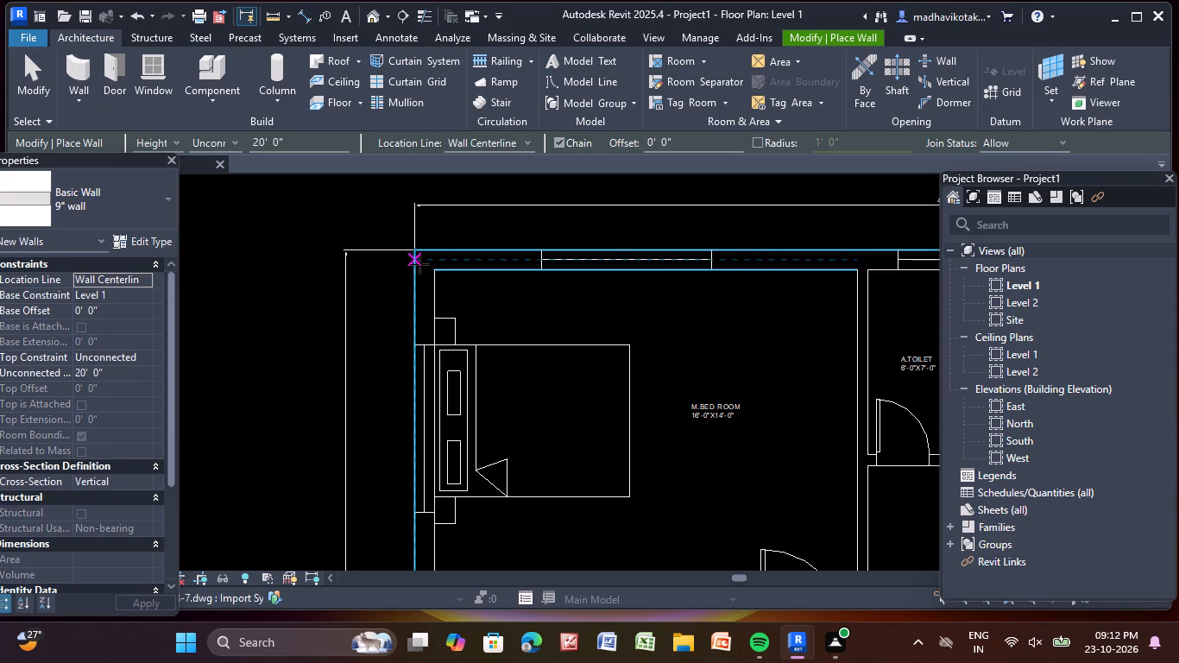
pyautogui.click(414, 262)
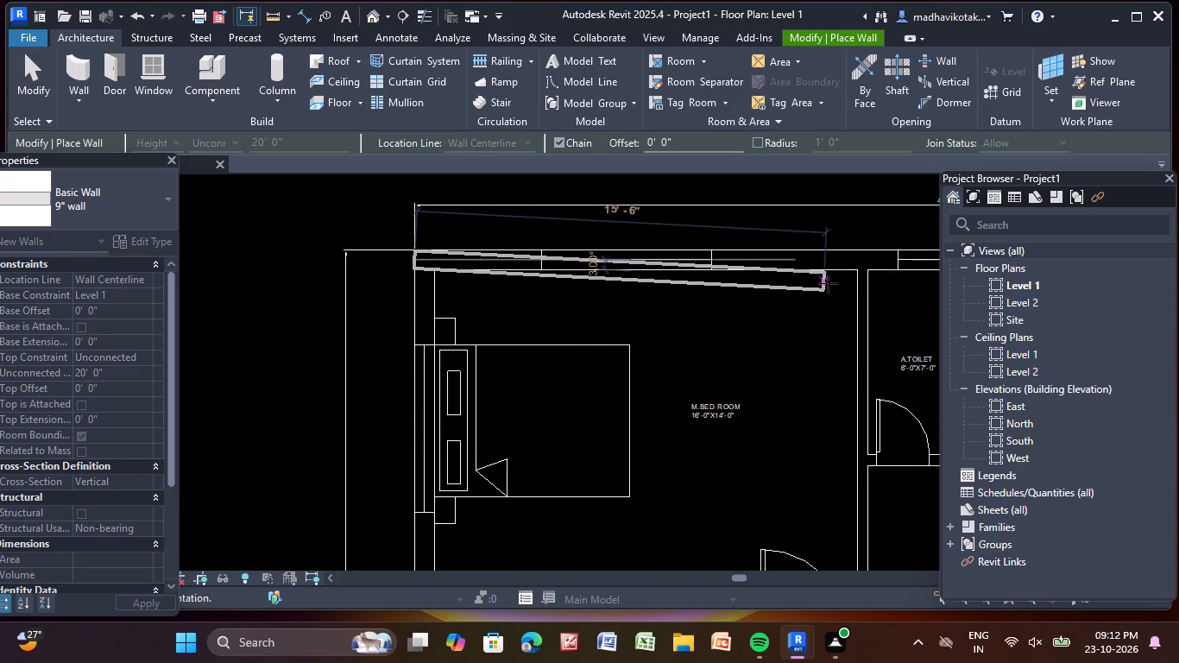
pyautogui.scroll(-2, 841, 265)
pyautogui.moveTo(840, 265); pyautogui.dragTo(360, 275, button='middle')
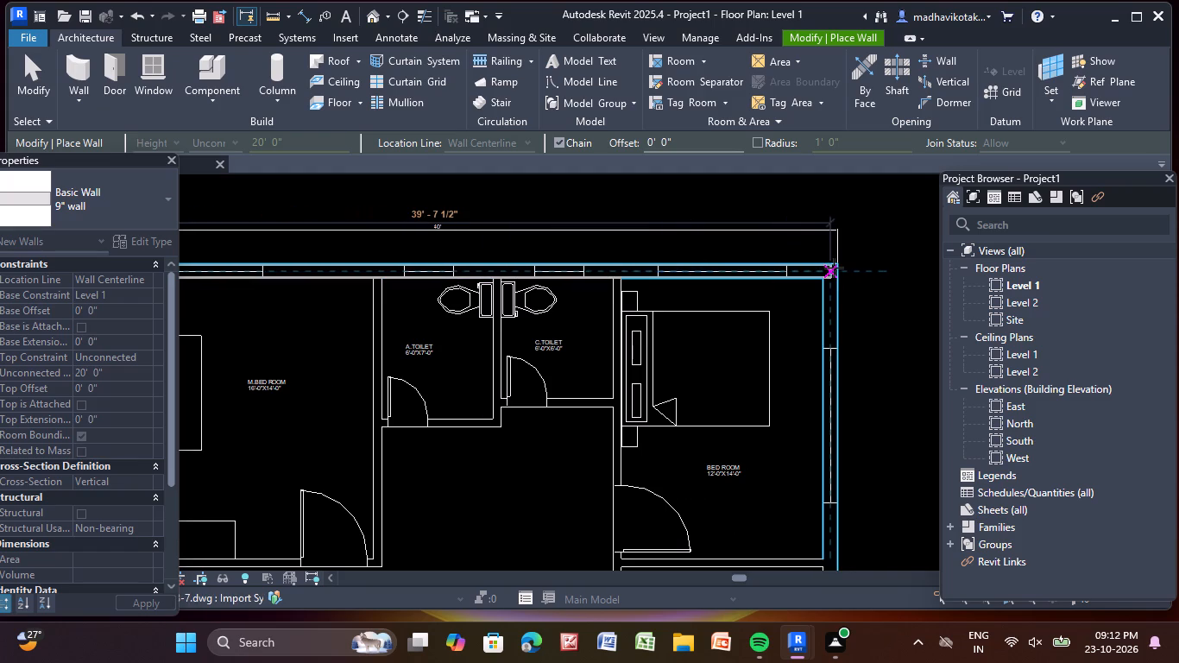
pyautogui.scroll(8, 835, 266)
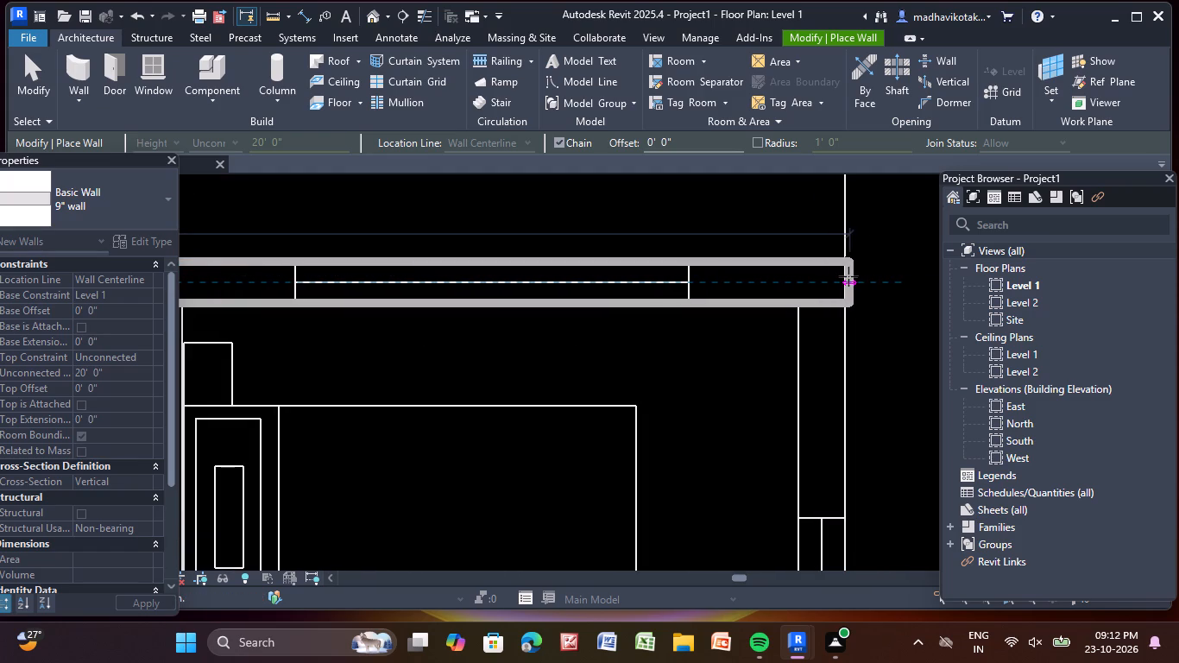
pyautogui.click(848, 276)
pyautogui.press('Escape')
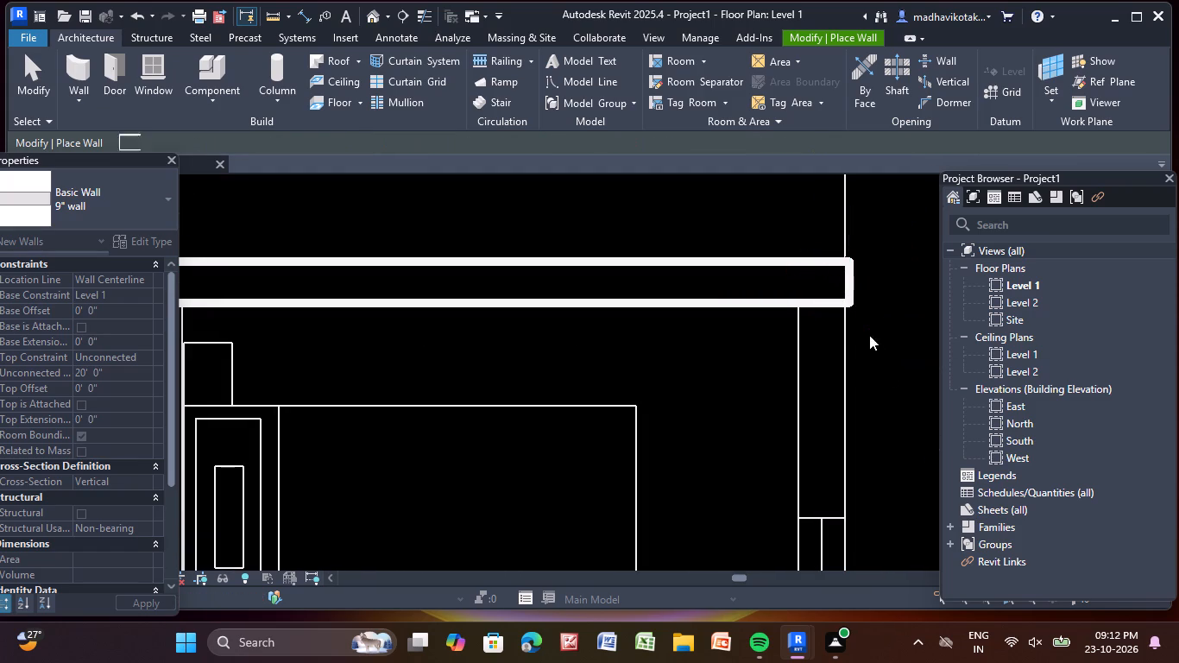
# Draw the 9" exterior wall down the plan's right edge, from the top wall past both bedrooms to the car parking's bottom corner.
pyautogui.click(826, 312)
pyautogui.scroll(-3, 812, 464)
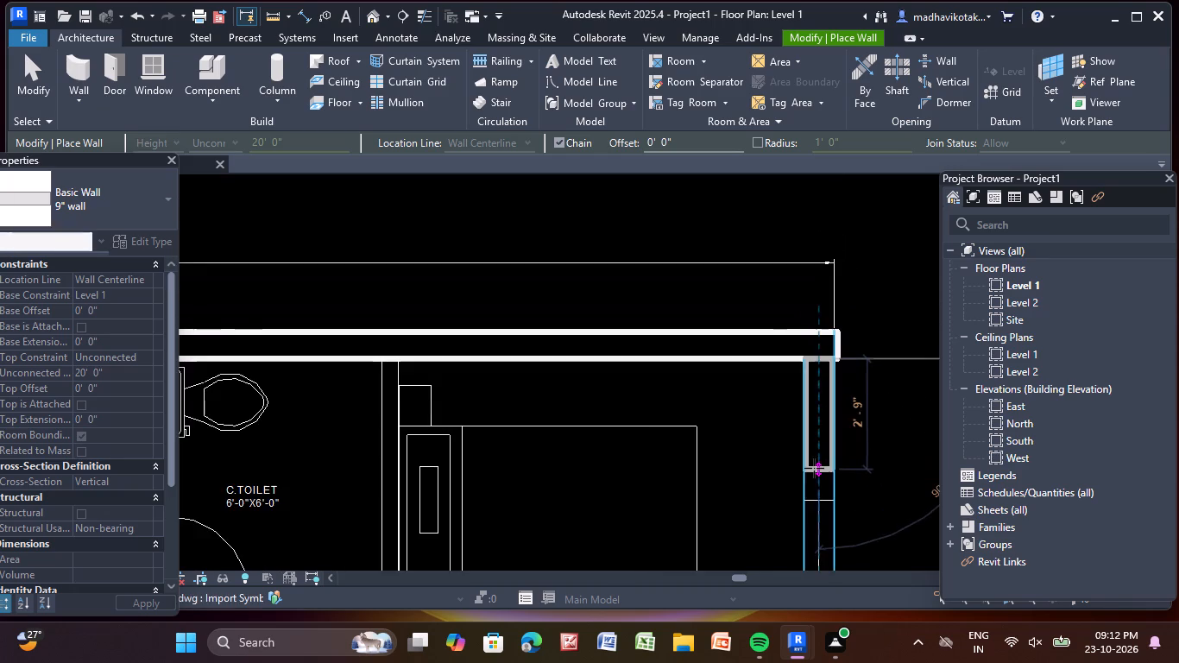
pyautogui.moveTo(814, 467); pyautogui.dragTo(746, 101, button='middle')
pyautogui.scroll(-2, 744, 470)
pyautogui.moveTo(744, 473); pyautogui.dragTo(684, 117, button='middle')
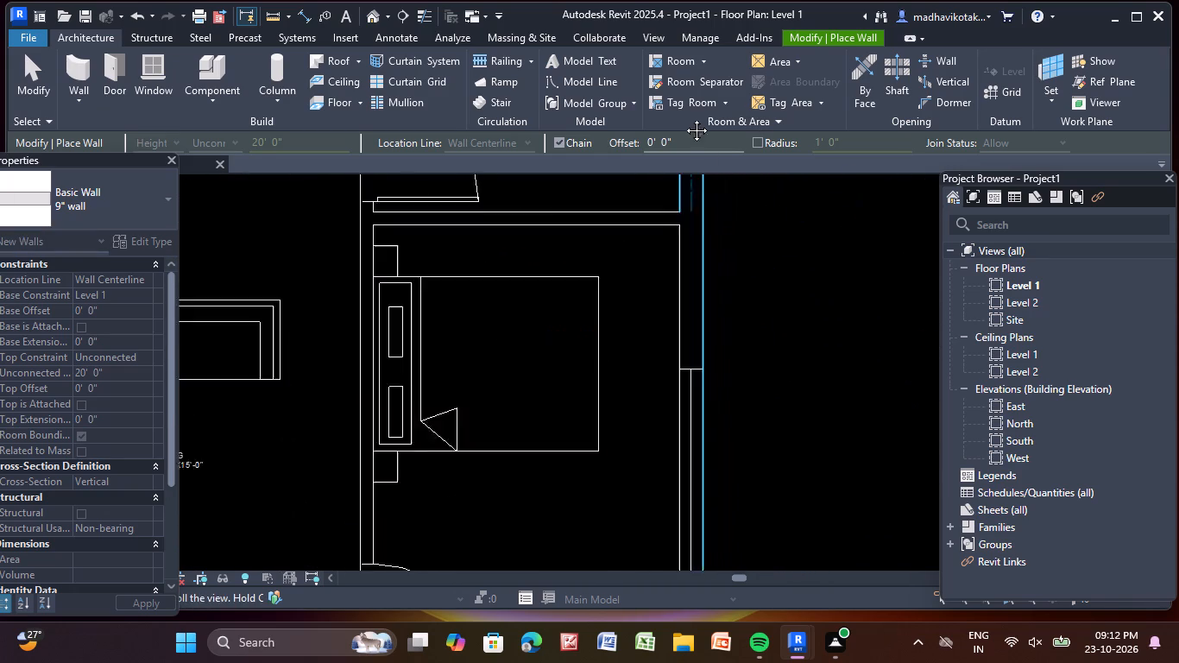
pyautogui.moveTo(684, 117); pyautogui.dragTo(683, 113, button='middle')
pyautogui.scroll(-1, 678, 490)
pyautogui.moveTo(676, 487); pyautogui.dragTo(635, 167, button='middle')
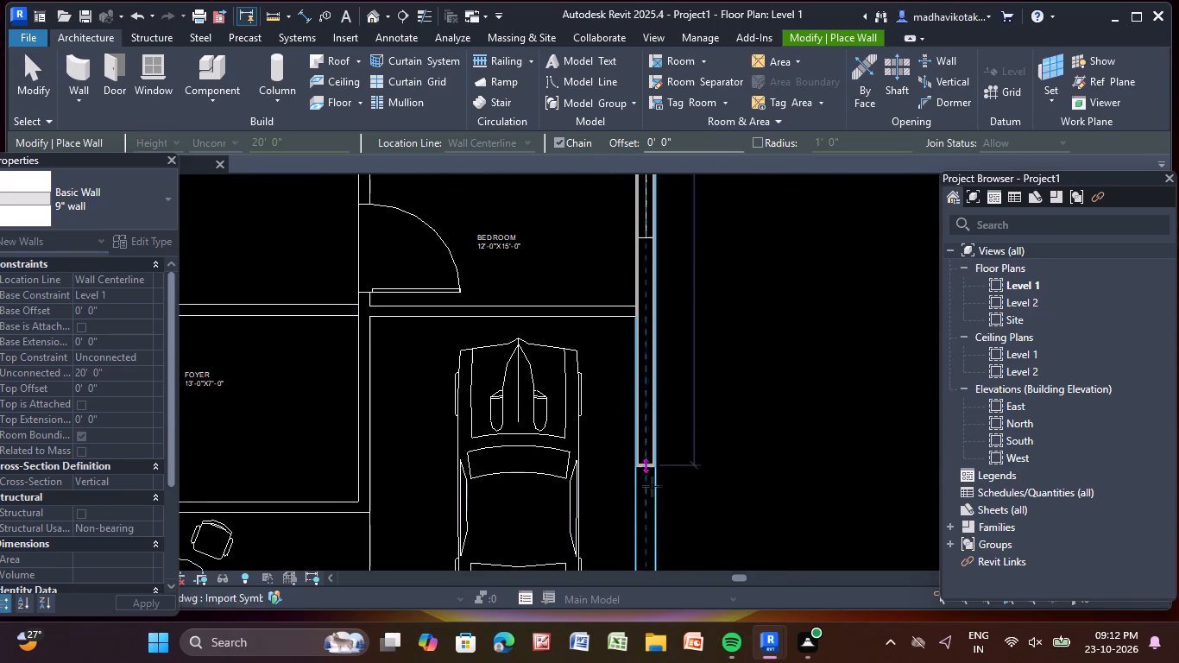
pyautogui.scroll(-2, 660, 515)
pyautogui.moveTo(664, 510); pyautogui.dragTo(615, 110, button='middle')
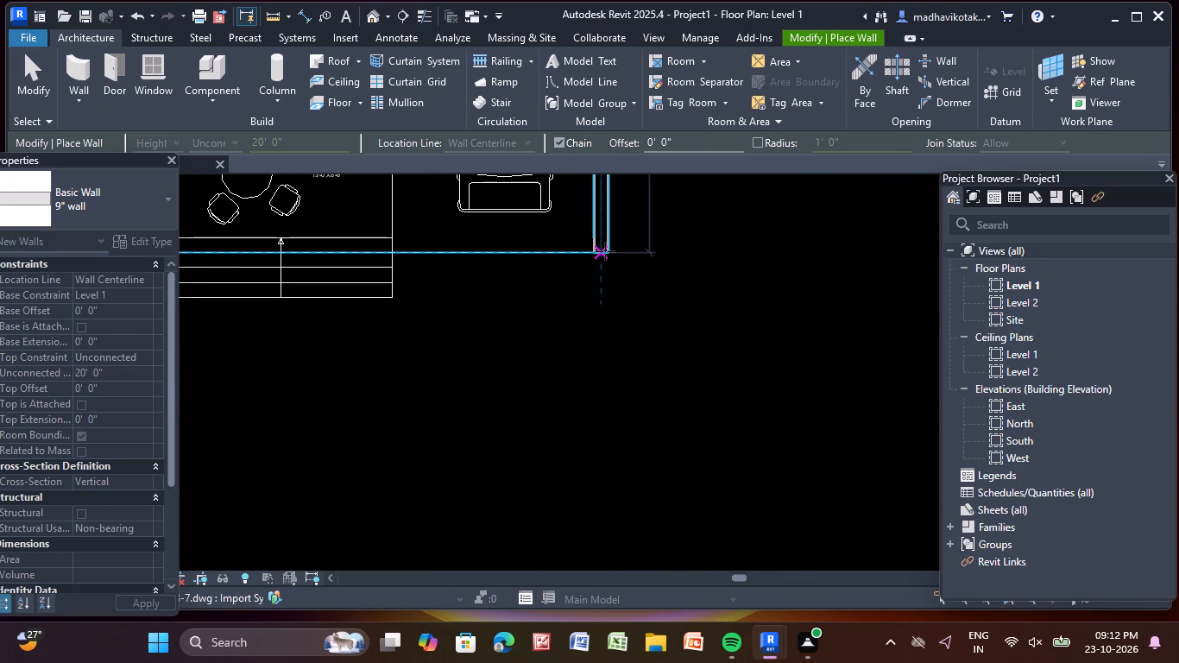
pyautogui.moveTo(602, 254); pyautogui.dragTo(614, 331, button='middle')
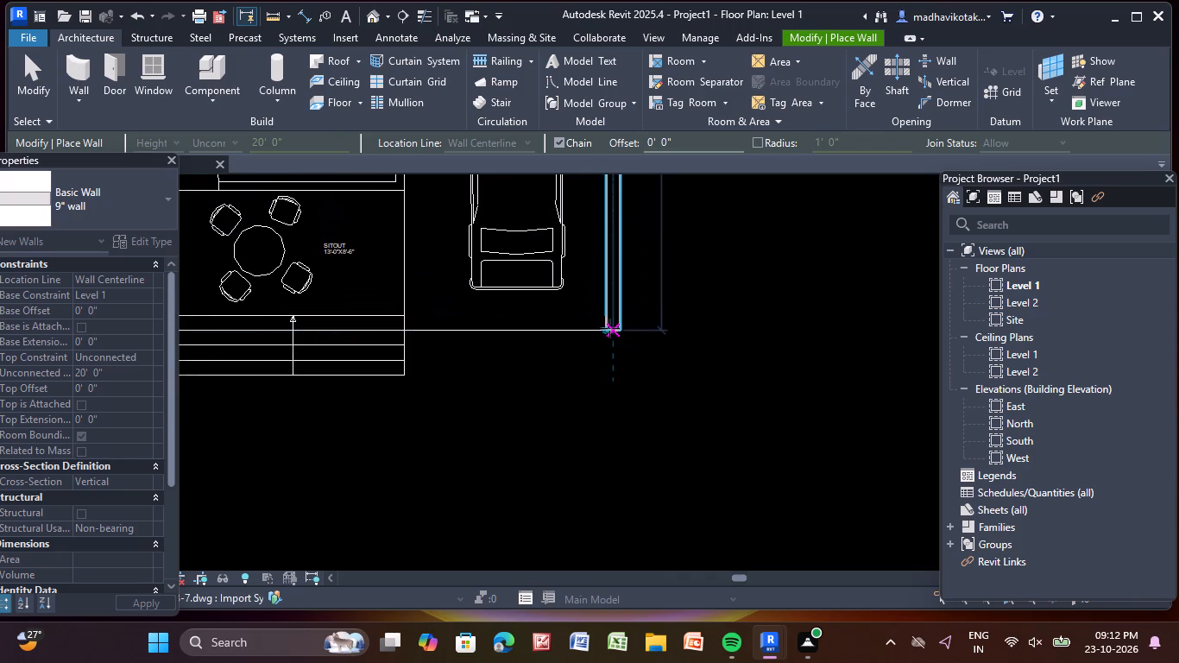
pyautogui.click(614, 331)
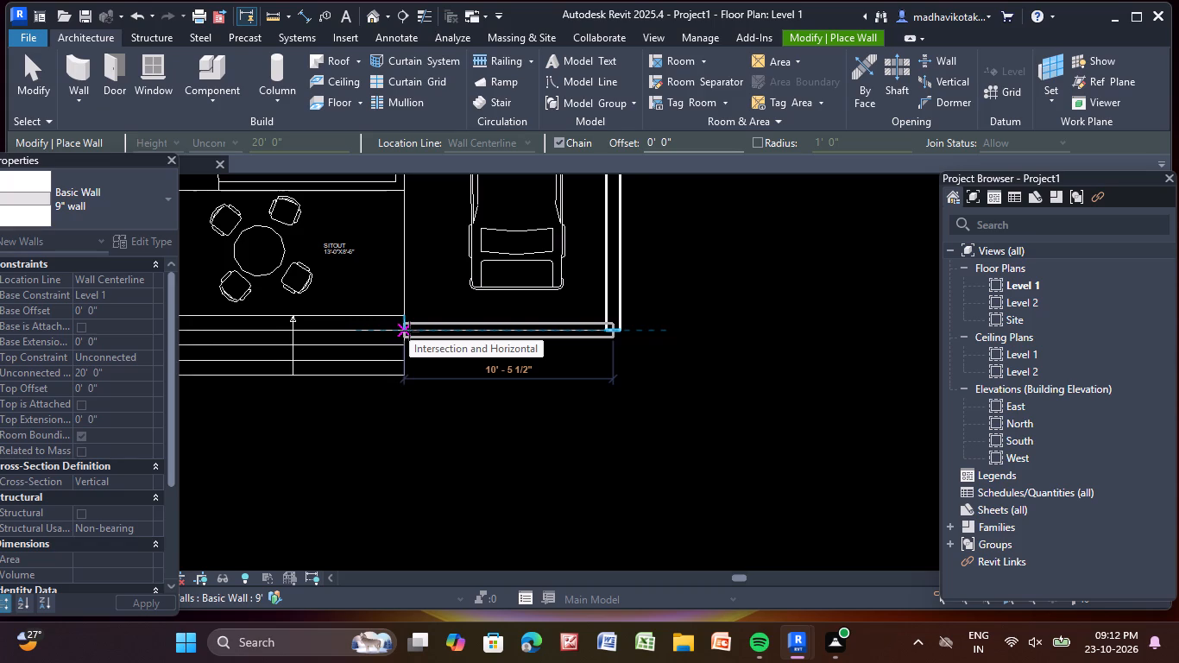
# Continue the 9" wall about 39' 6" along the plan's bottom edge to the left corner beside the planter, and end the chain.
pyautogui.scroll(-3, 332, 325)
pyautogui.moveTo(331, 323); pyautogui.dragTo(564, 359, button='middle')
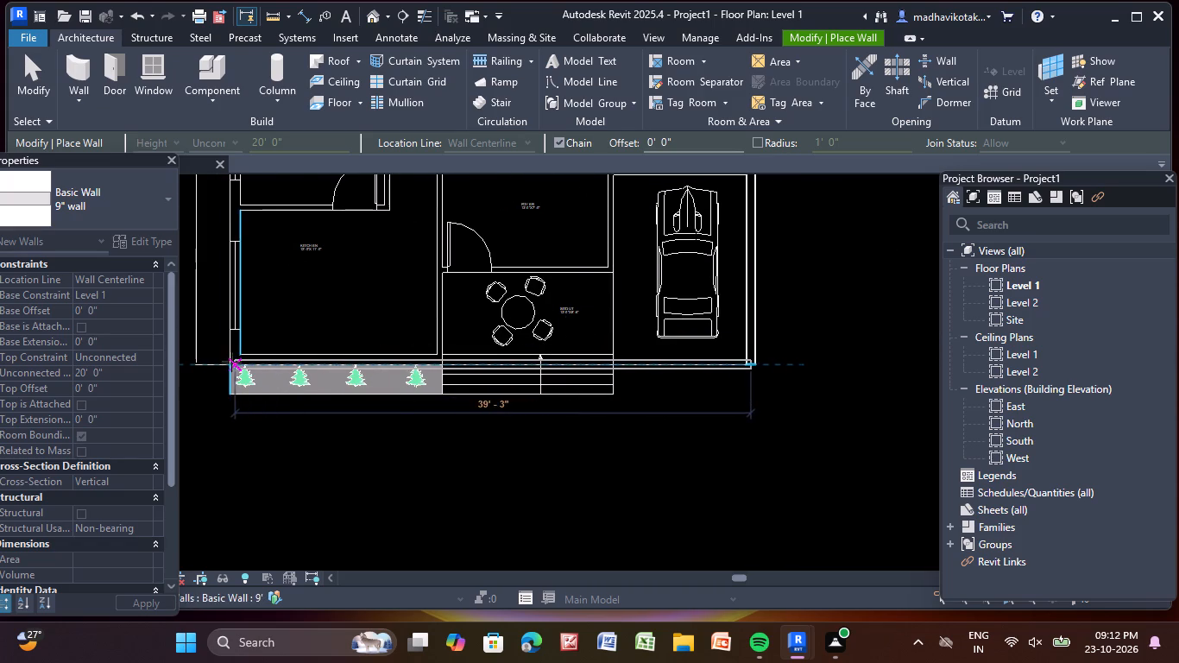
pyautogui.scroll(5, 230, 361)
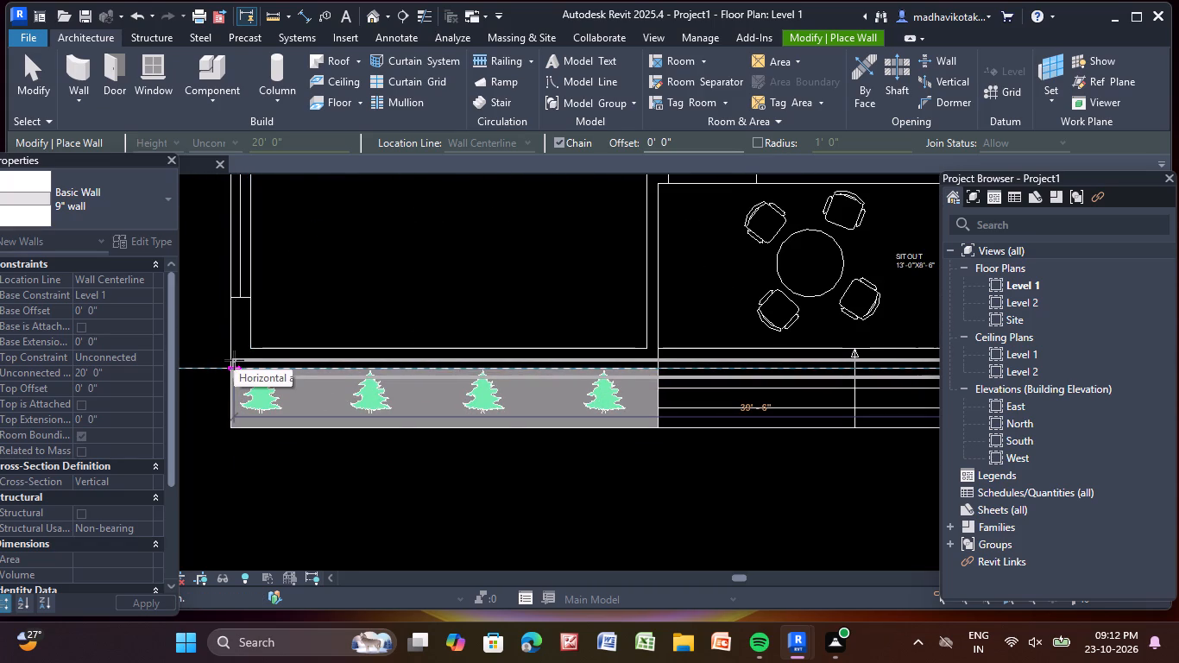
pyautogui.click(234, 360)
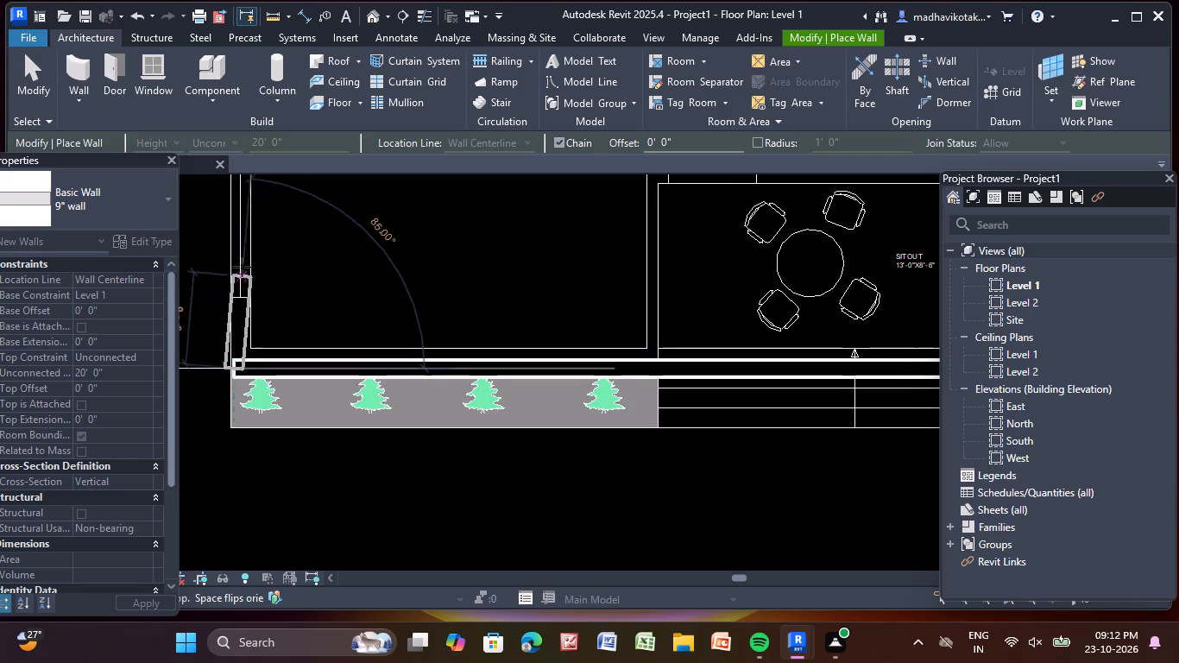
pyautogui.press('Escape')
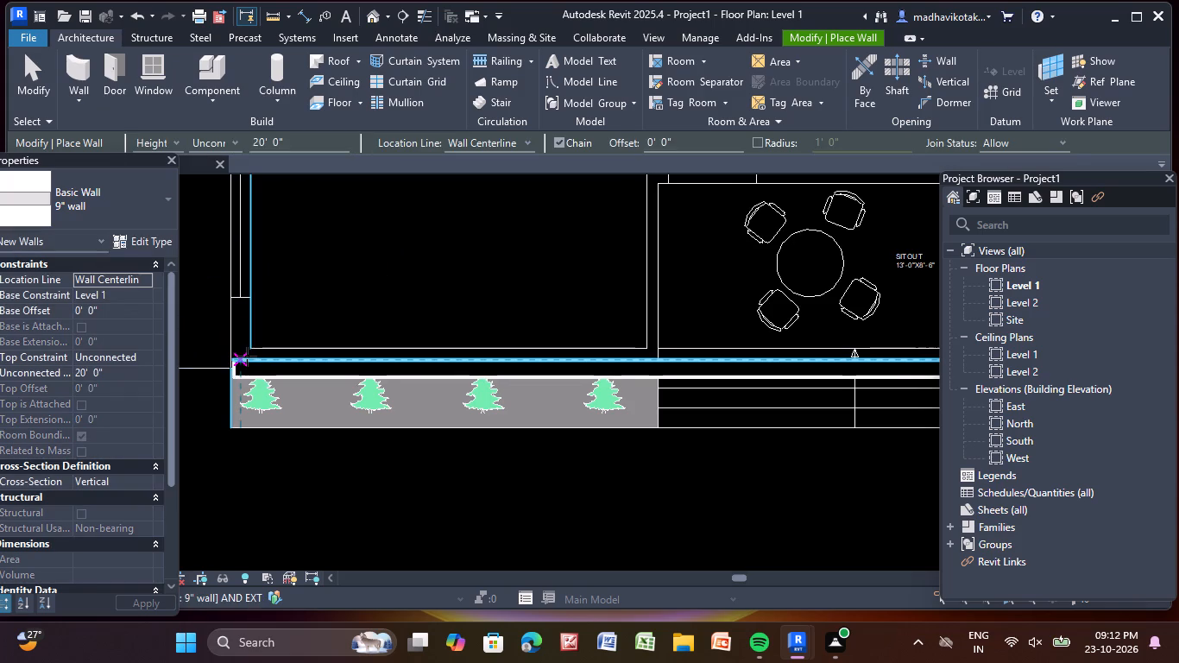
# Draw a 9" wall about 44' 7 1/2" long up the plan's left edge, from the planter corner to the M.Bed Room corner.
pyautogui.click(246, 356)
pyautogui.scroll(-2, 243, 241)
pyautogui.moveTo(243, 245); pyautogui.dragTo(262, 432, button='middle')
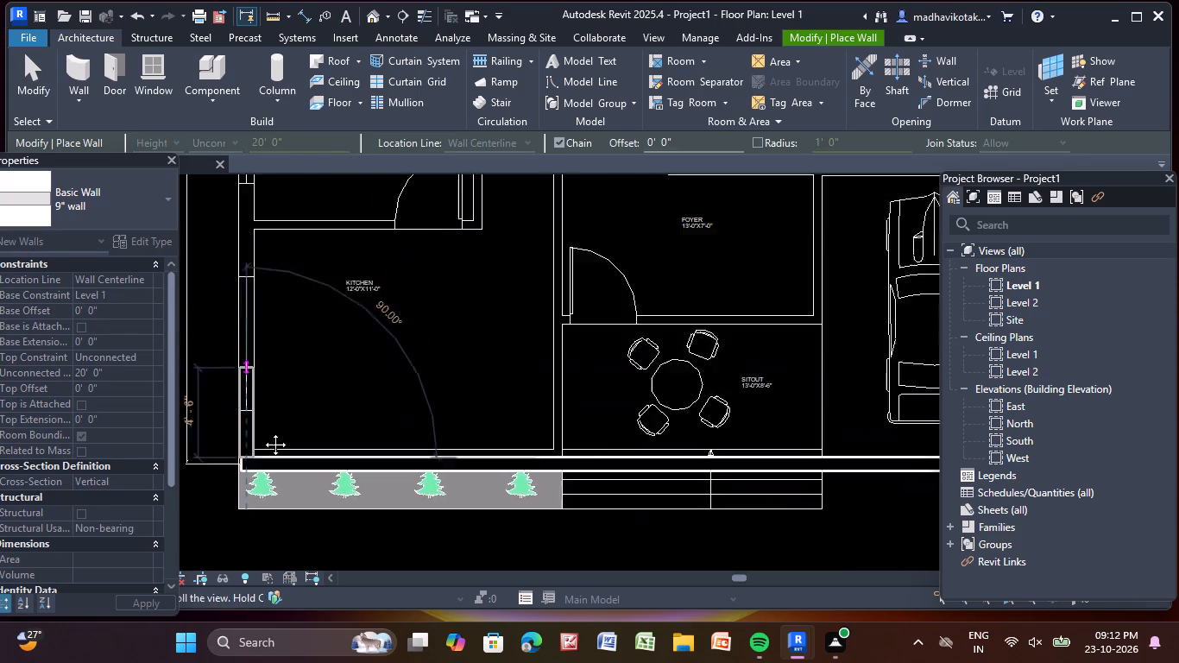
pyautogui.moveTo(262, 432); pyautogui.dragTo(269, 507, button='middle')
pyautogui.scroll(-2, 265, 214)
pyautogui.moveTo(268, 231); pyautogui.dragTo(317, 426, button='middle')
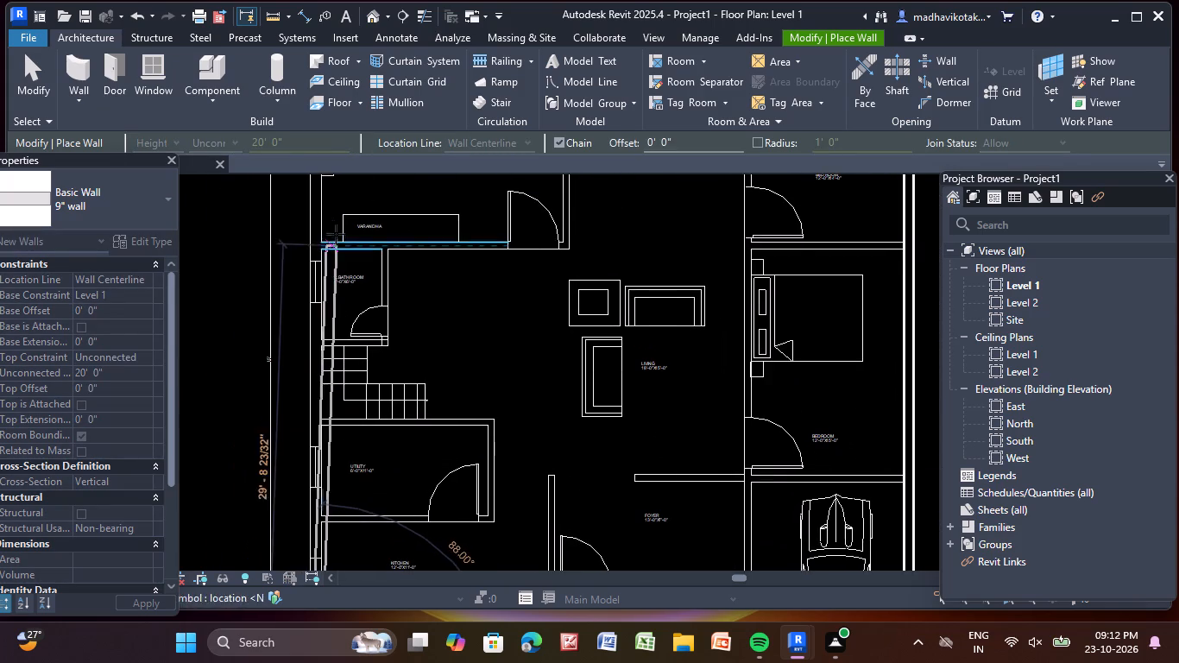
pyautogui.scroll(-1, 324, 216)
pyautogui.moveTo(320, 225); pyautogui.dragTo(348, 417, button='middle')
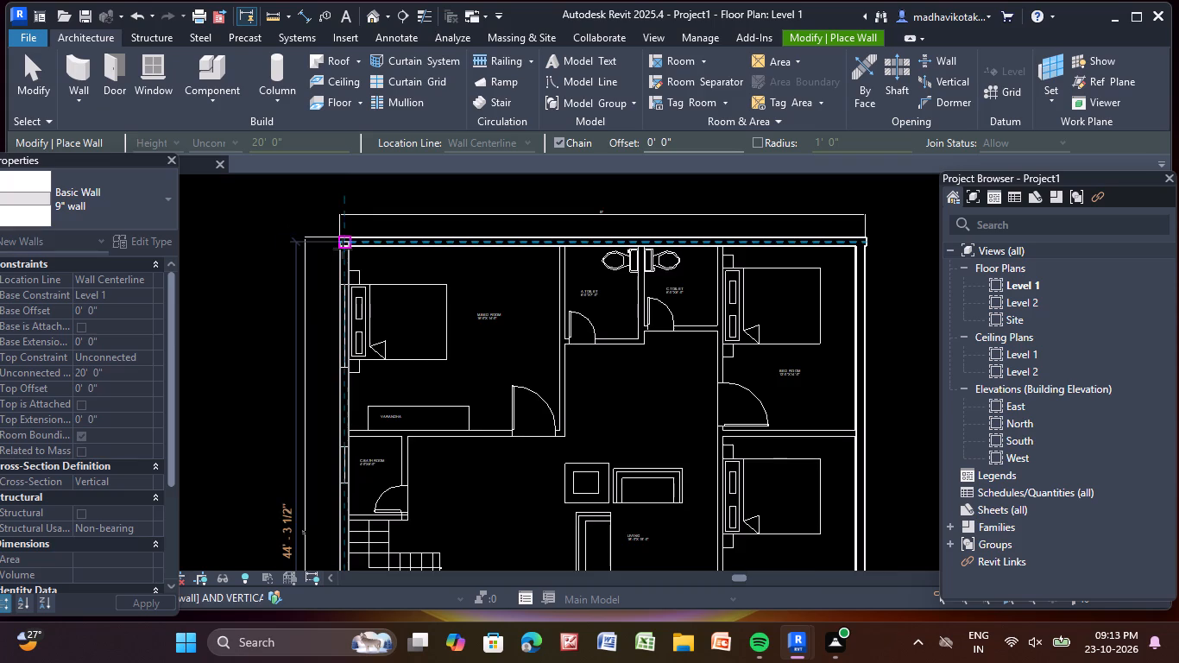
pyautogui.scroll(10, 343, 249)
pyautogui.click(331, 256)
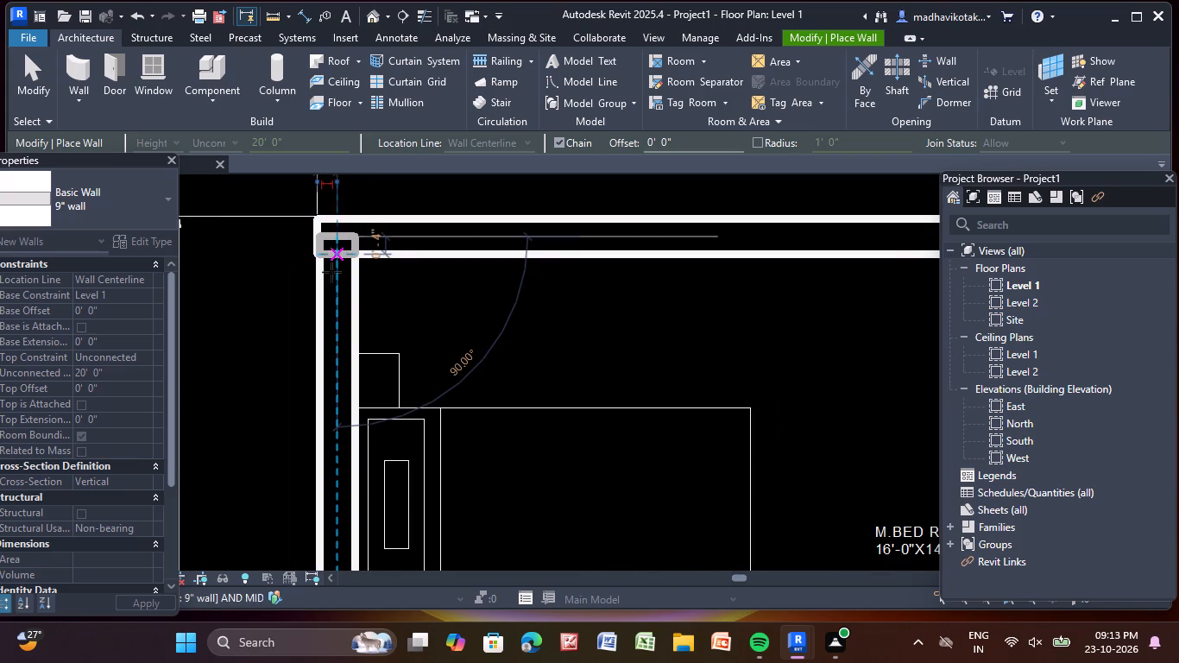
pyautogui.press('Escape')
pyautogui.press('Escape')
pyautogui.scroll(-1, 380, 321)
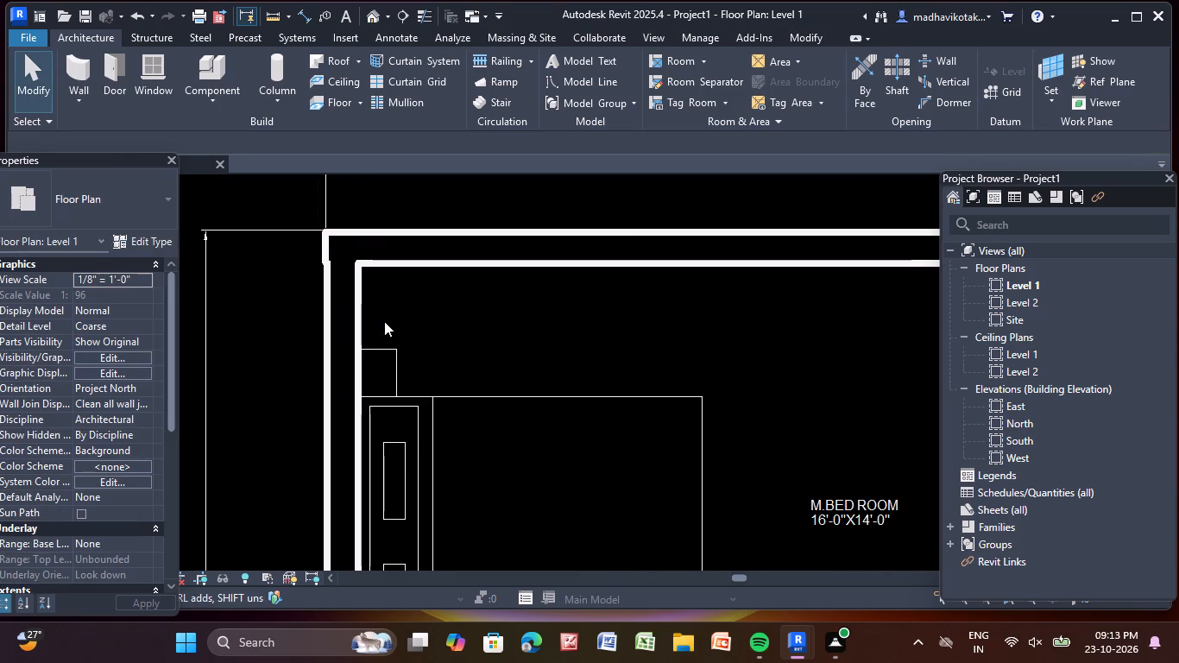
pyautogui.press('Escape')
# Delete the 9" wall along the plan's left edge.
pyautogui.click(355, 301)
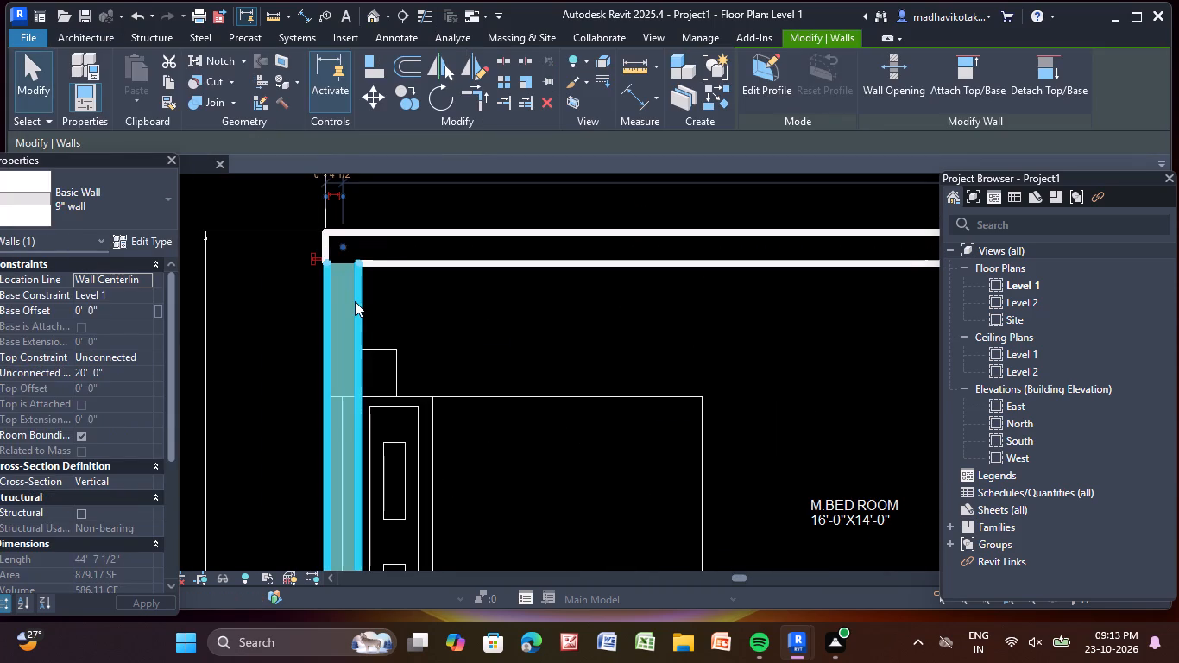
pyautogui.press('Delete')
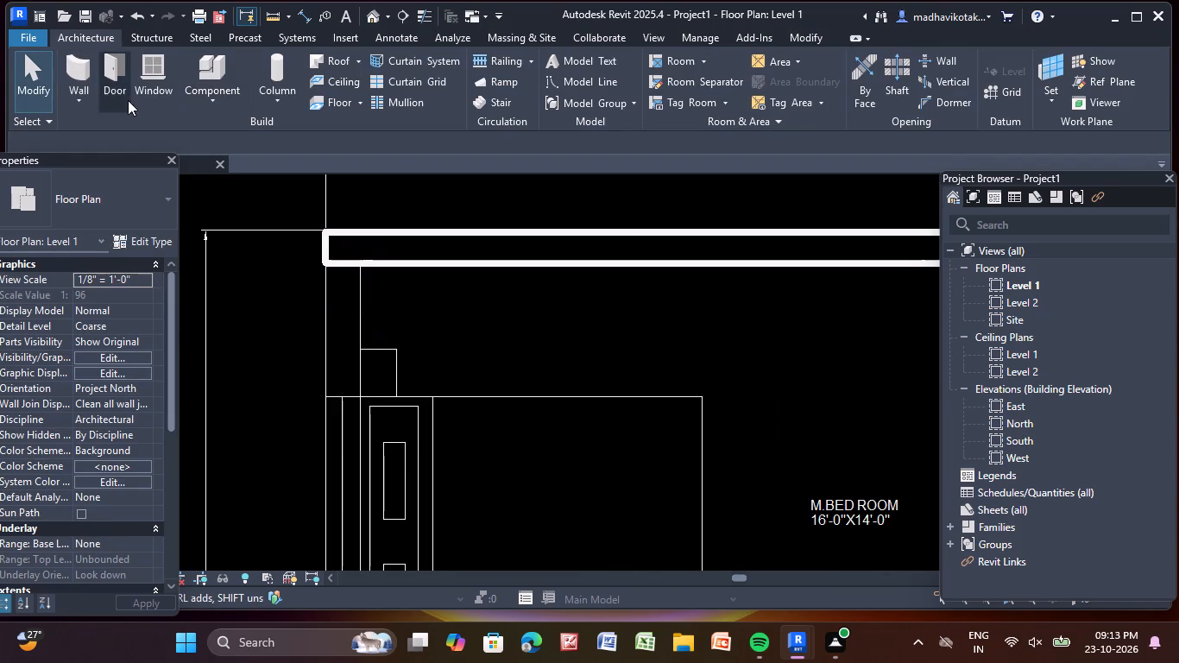
# Draw a 9" wall about 44' 7 1/2" long down the plan's left edge, from the M.Bed Room corner to the bottom wall's end.
pyautogui.click(79, 62)
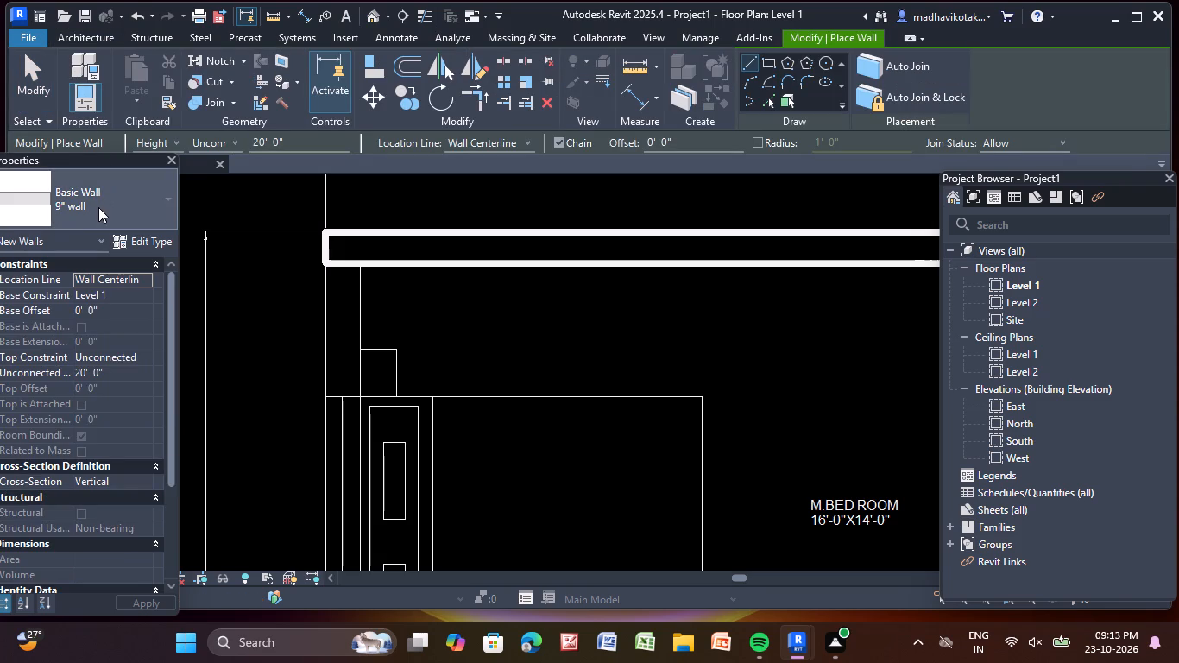
pyautogui.click(99, 201)
pyautogui.click(99, 201)
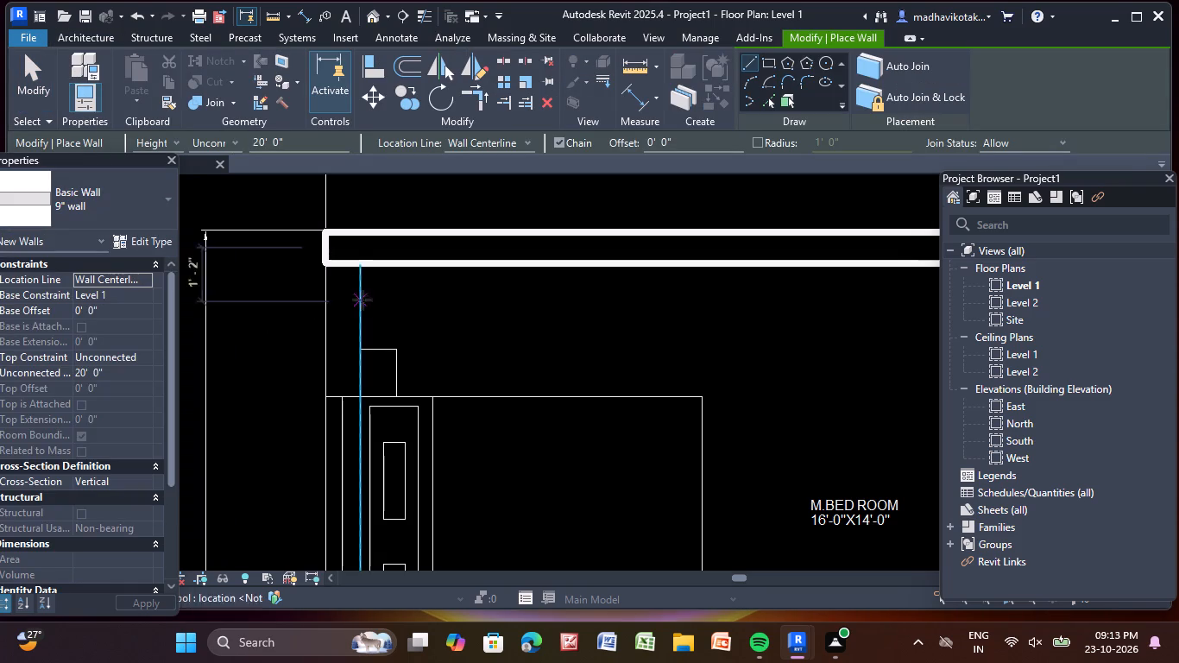
pyautogui.click(339, 268)
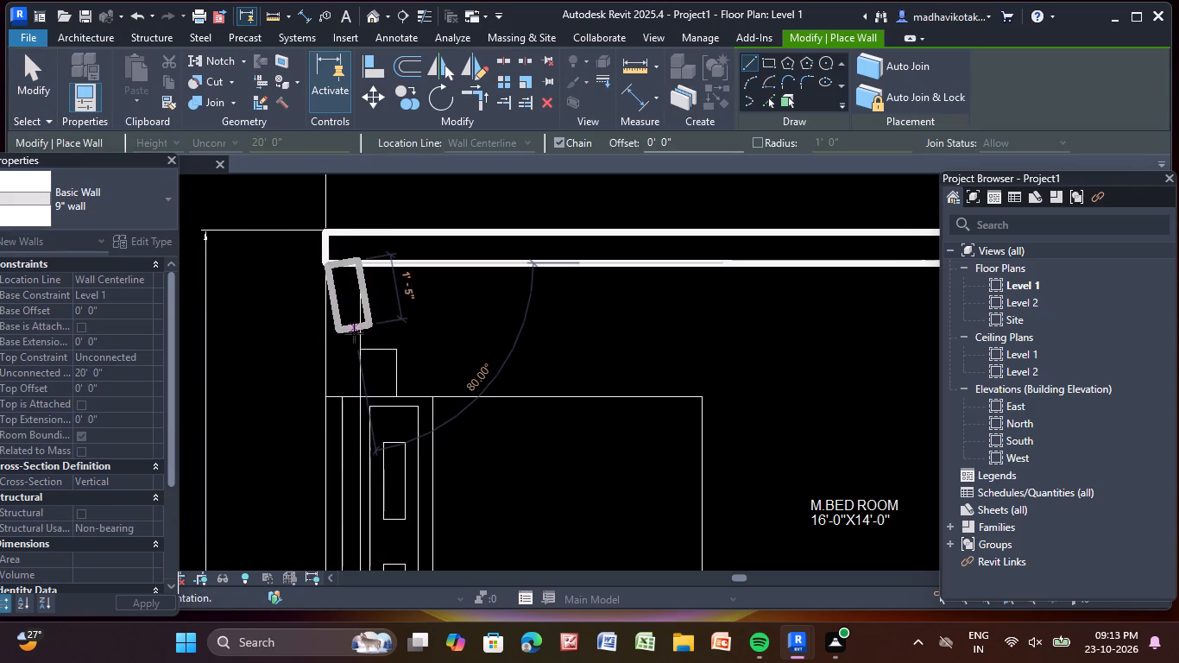
pyautogui.scroll(-2, 339, 441)
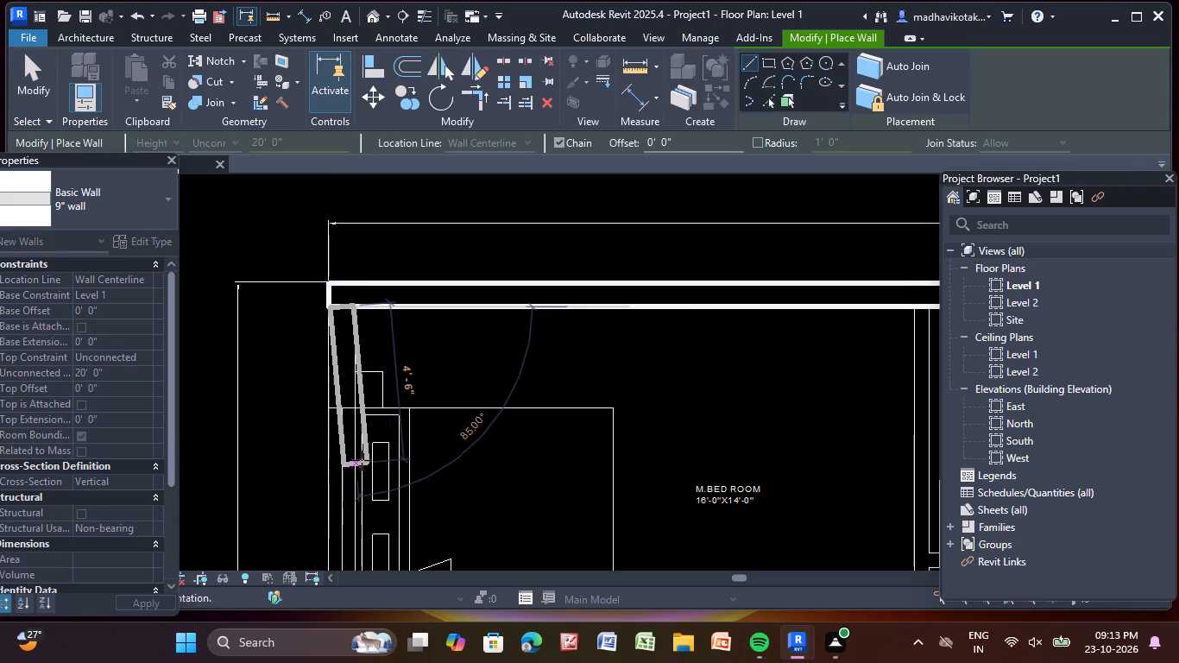
pyautogui.moveTo(350, 490); pyautogui.dragTo(411, 83, button='middle')
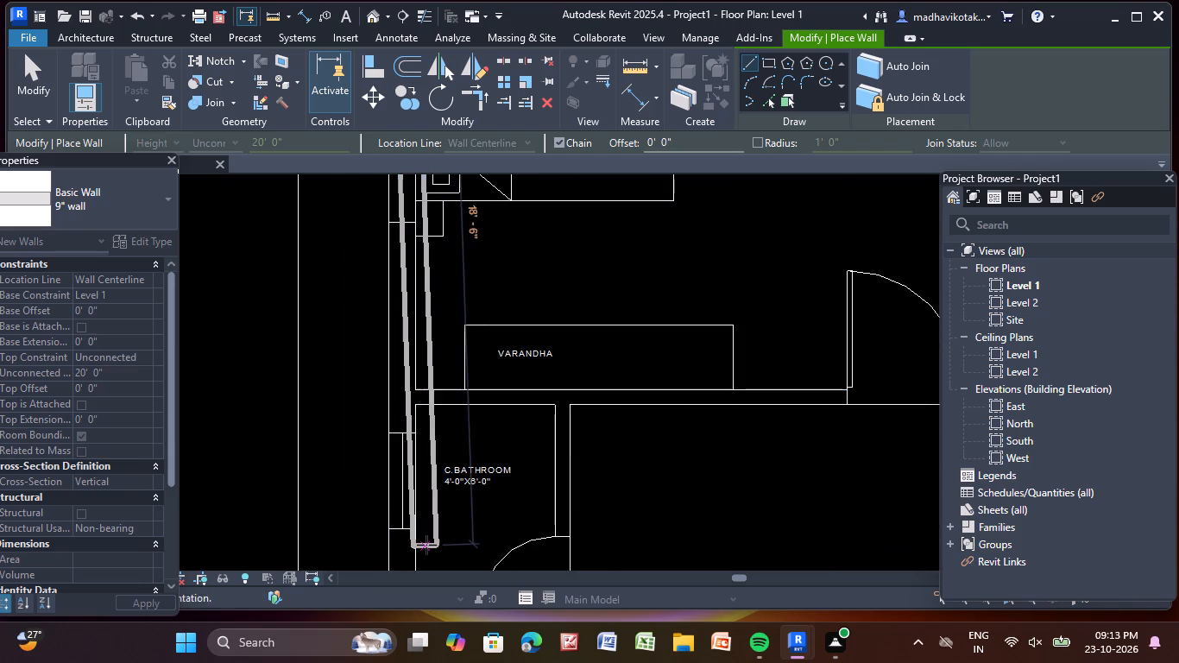
pyautogui.scroll(-2, 427, 545)
pyautogui.moveTo(428, 526); pyautogui.dragTo(407, 150, button='middle')
pyautogui.moveTo(378, 527); pyautogui.dragTo(378, 526, button='middle')
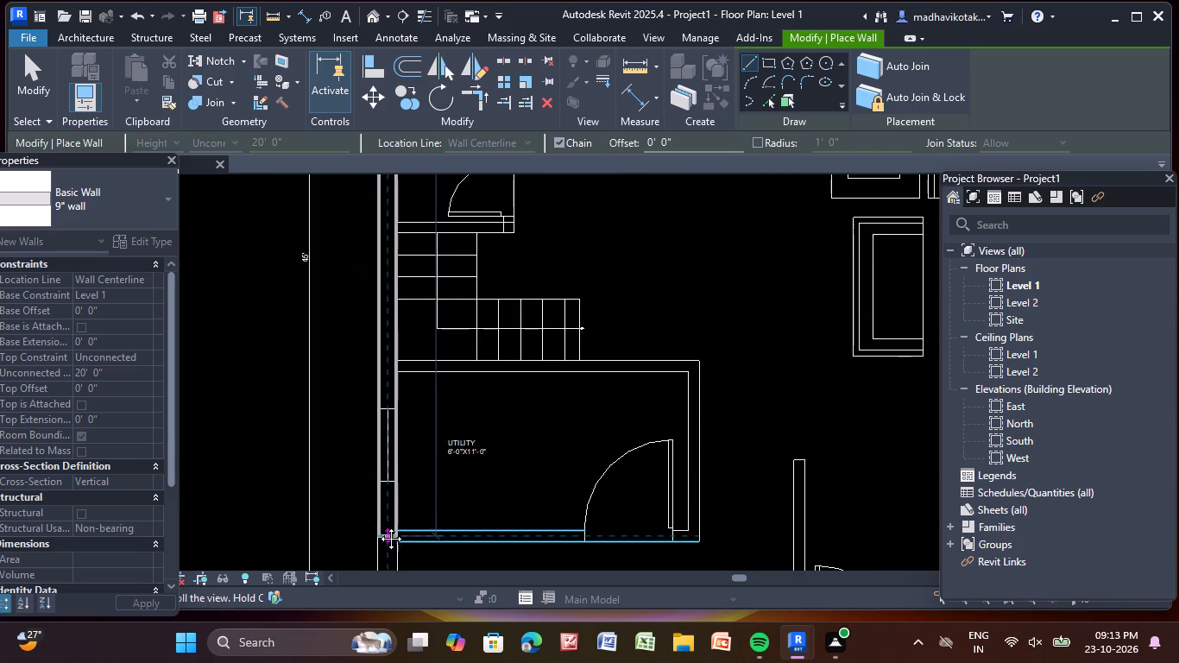
pyautogui.moveTo(378, 526); pyautogui.dragTo(386, 256, button='middle')
pyautogui.moveTo(398, 546); pyautogui.dragTo(436, 180, button='middle')
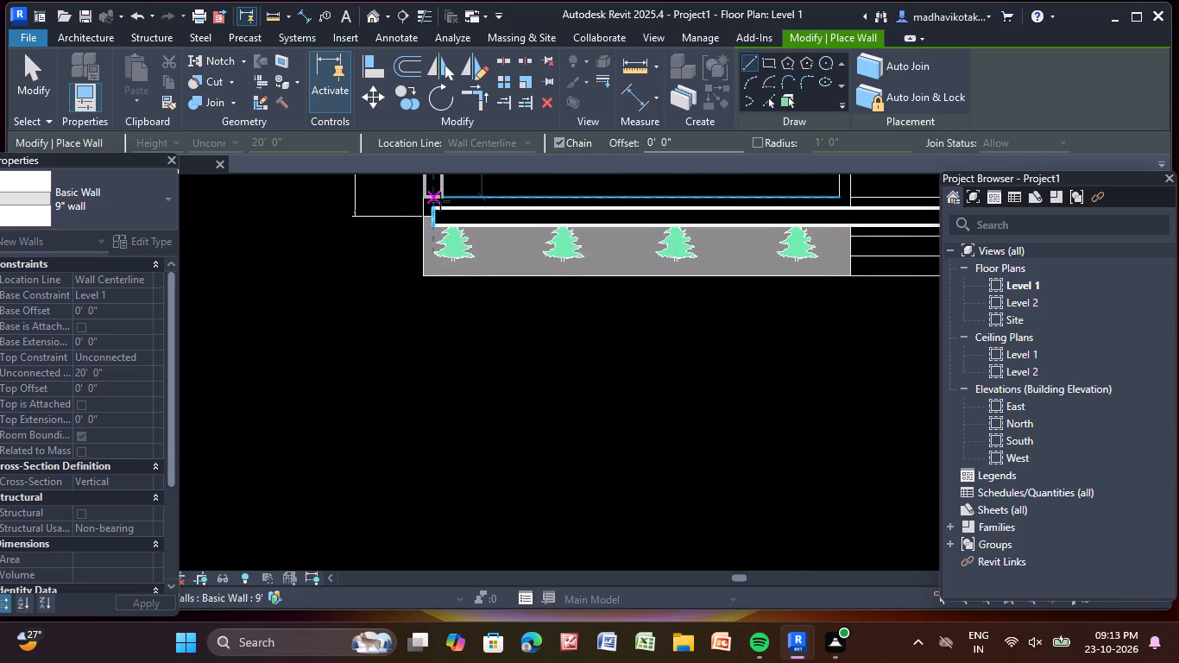
pyautogui.scroll(3, 434, 205)
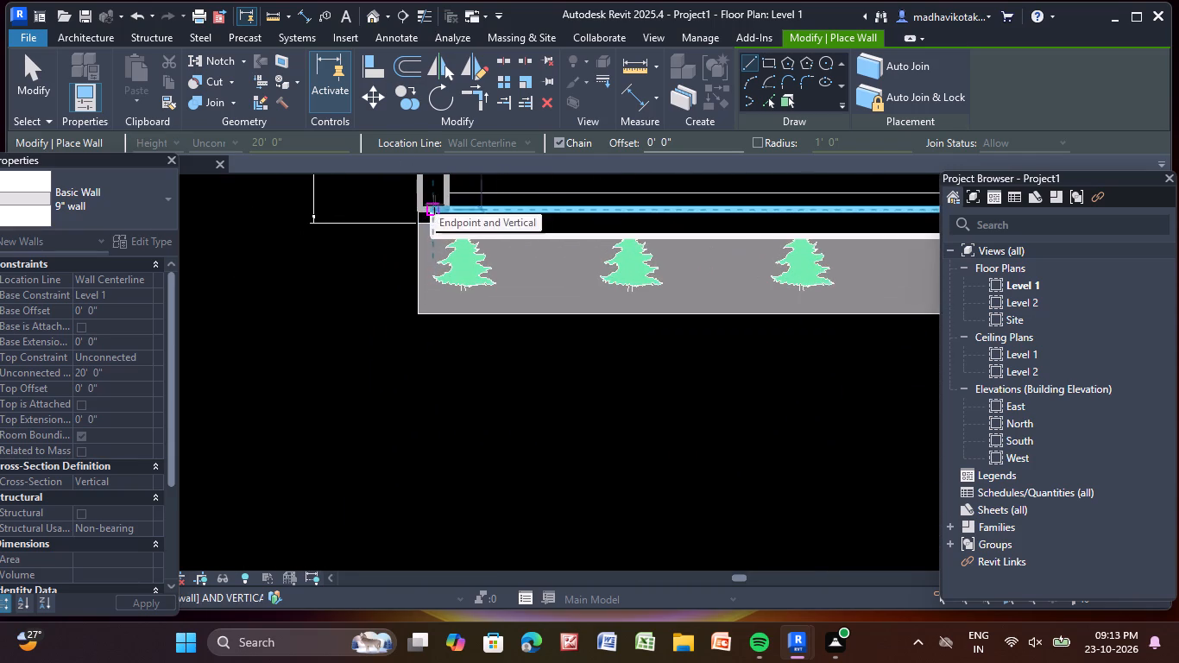
pyautogui.moveTo(431, 229); pyautogui.dragTo(417, 319, button='middle')
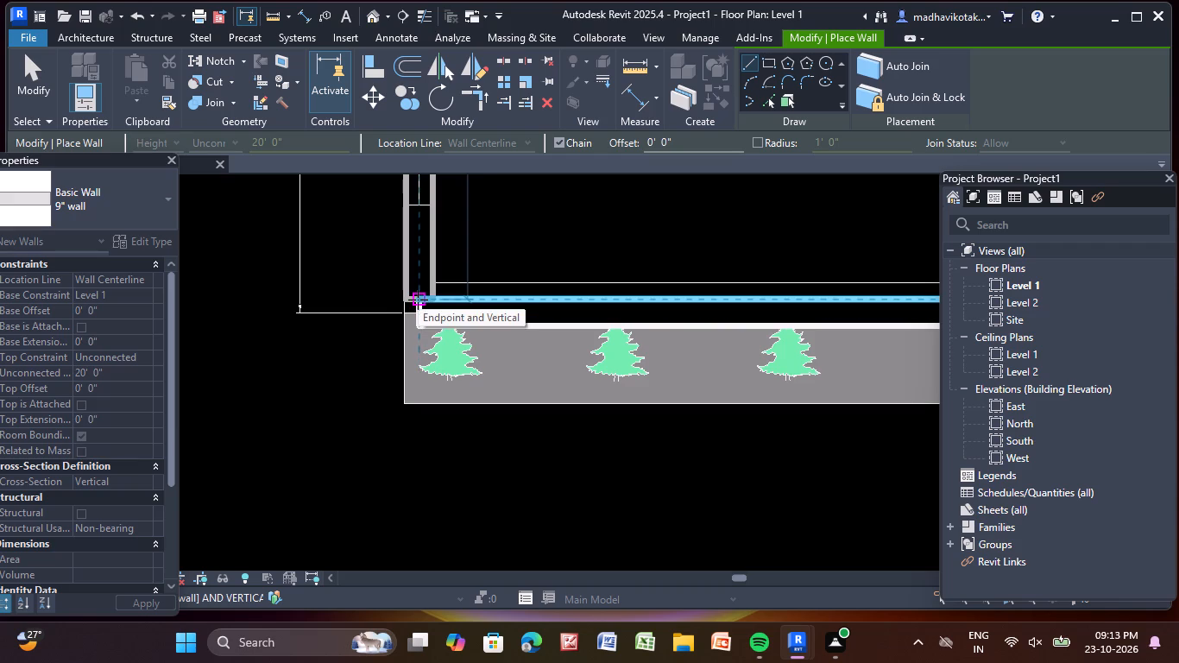
pyautogui.scroll(-2, 418, 300)
pyautogui.moveTo(418, 300); pyautogui.dragTo(325, 430, button='middle')
pyautogui.scroll(-2, 327, 426)
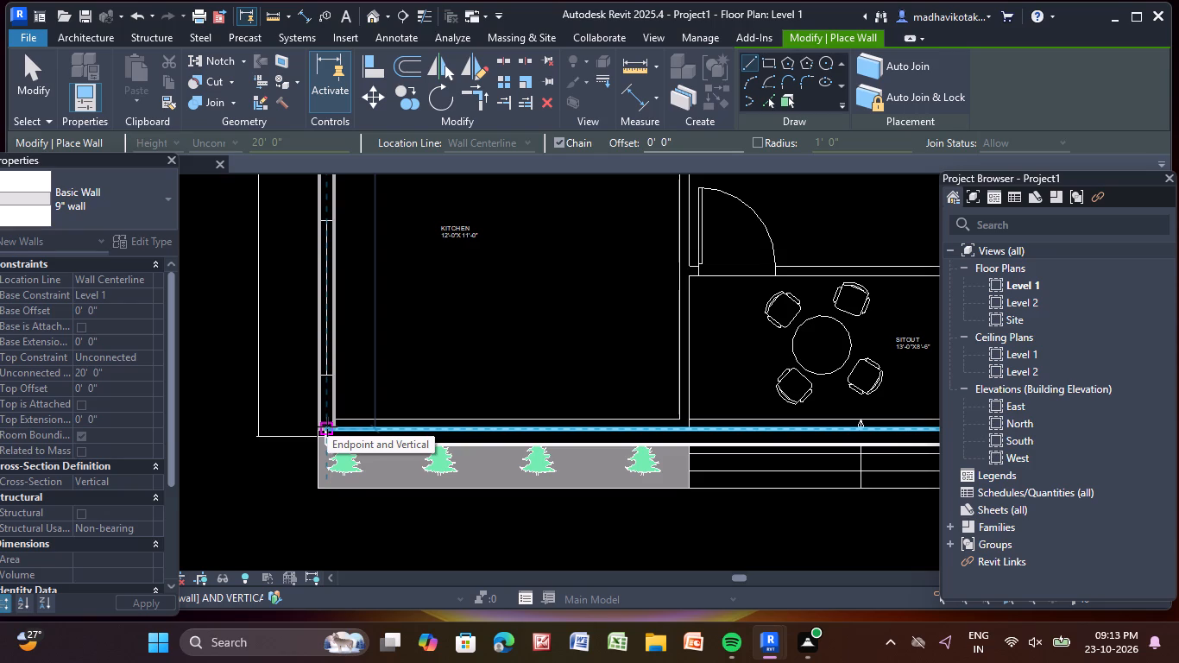
pyautogui.moveTo(329, 414); pyautogui.dragTo(354, 340, button='middle')
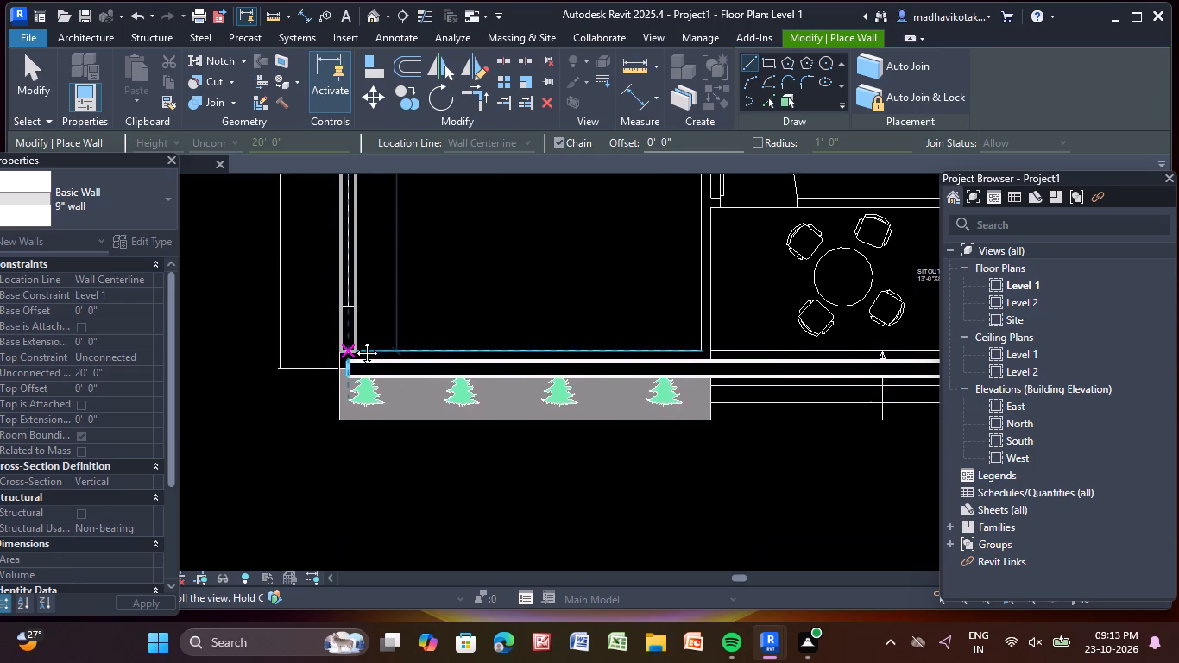
pyautogui.moveTo(354, 340); pyautogui.dragTo(386, 319, button='middle')
pyautogui.scroll(3, 386, 319)
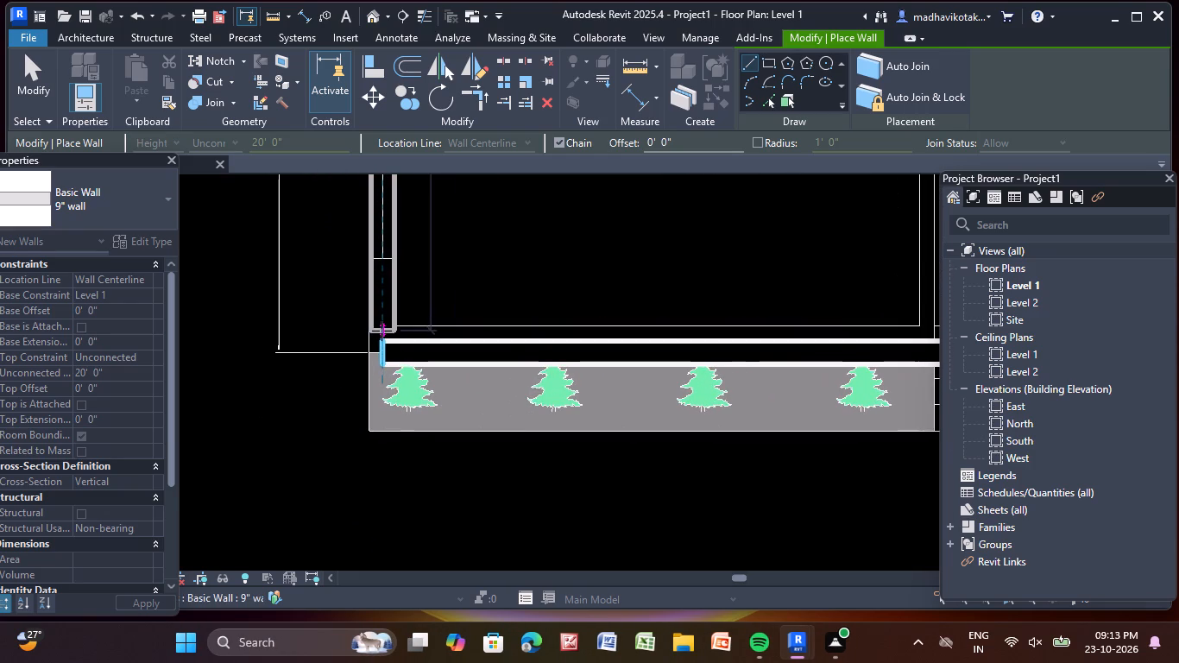
pyautogui.click(380, 336)
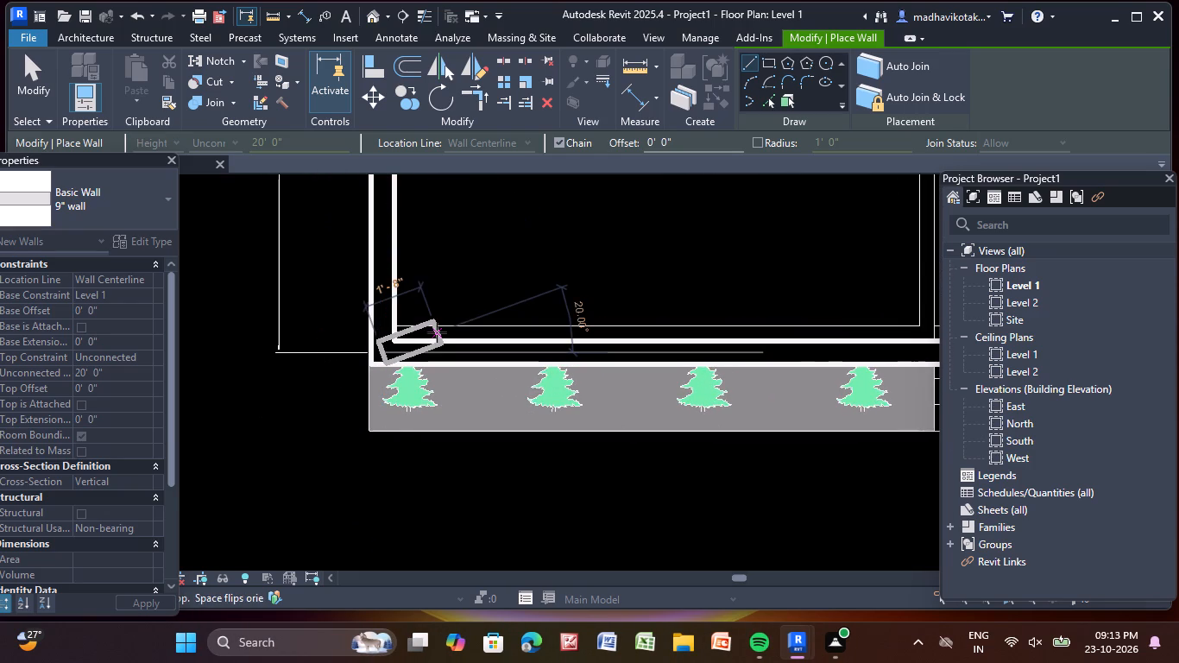
pyautogui.press('Escape')
pyautogui.press('Escape')
pyautogui.press('Escape')
# Open the default 3D view of the model.
pyautogui.scroll(-4, 500, 376)
pyautogui.scroll(-4, 602, 453)
pyautogui.moveTo(617, 451); pyautogui.dragTo(583, 398, button='middle')
pyautogui.scroll(-3, 600, 380)
pyautogui.moveTo(634, 376); pyautogui.dragTo(627, 470, button='middle')
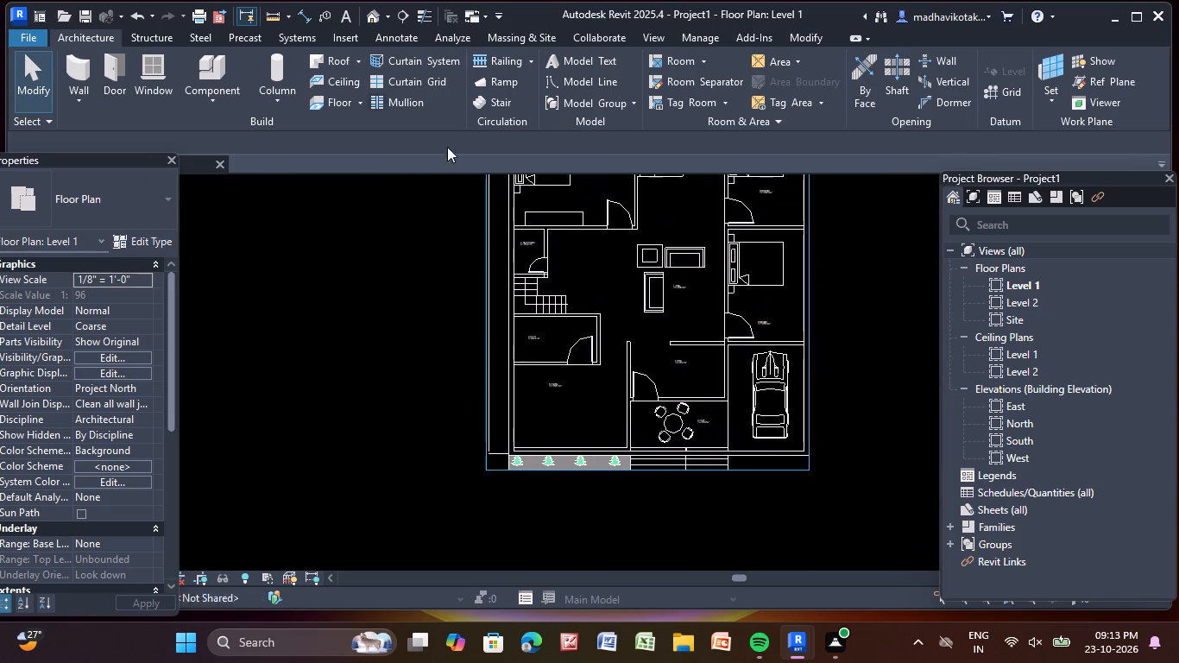
pyautogui.click(376, 16)
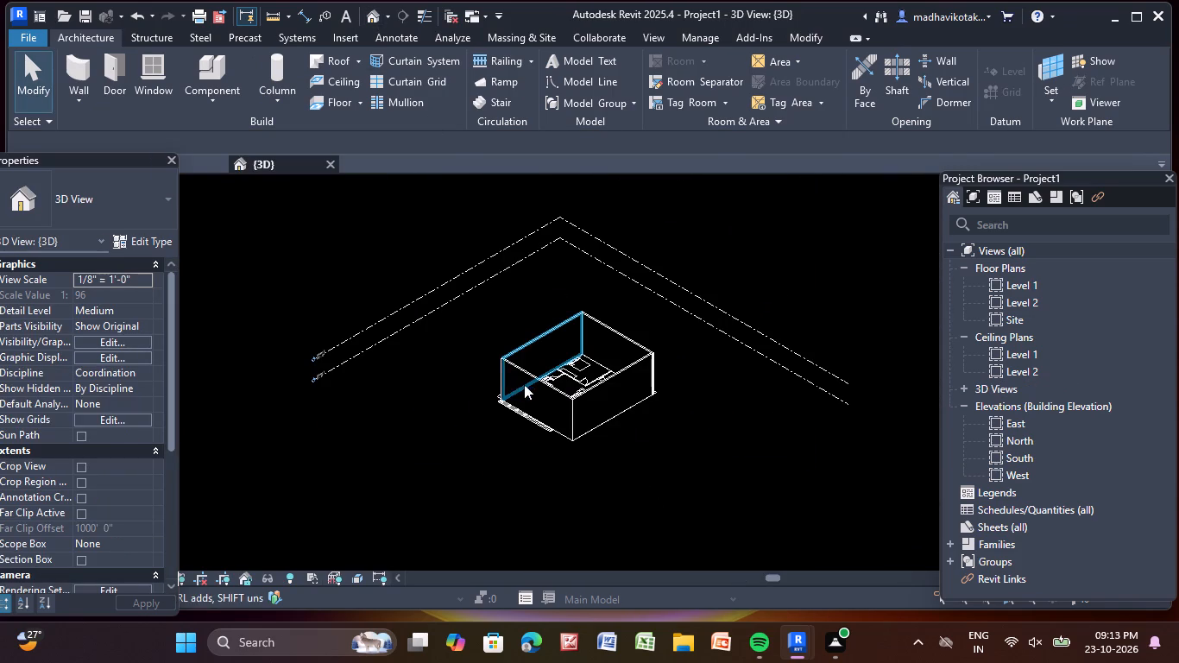
# Set the Top Constraint of each of the four exterior walls to Up to level: Level 2.
pyautogui.click(524, 384)
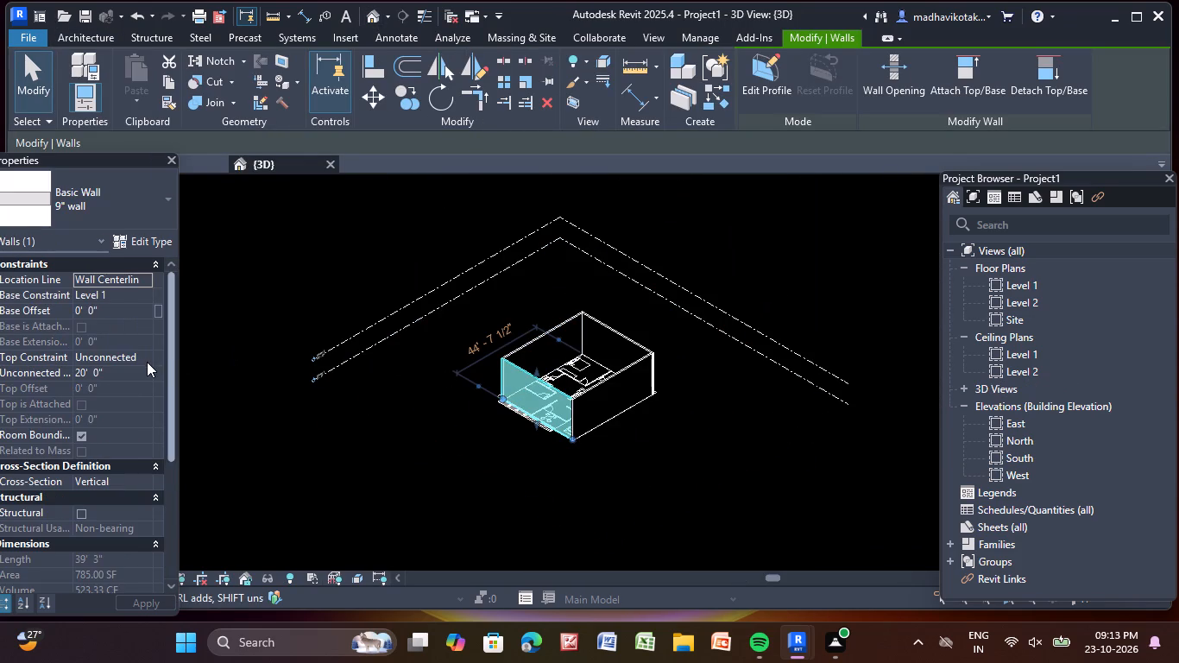
pyautogui.click(146, 358)
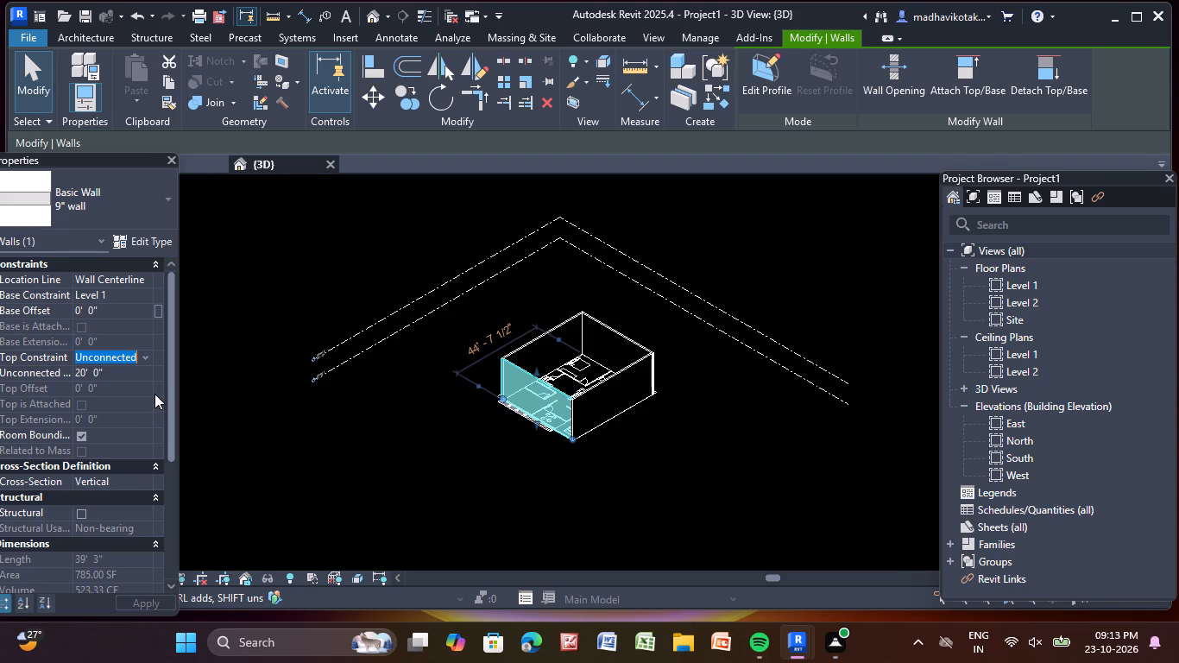
pyautogui.click(152, 395)
pyautogui.click(609, 388)
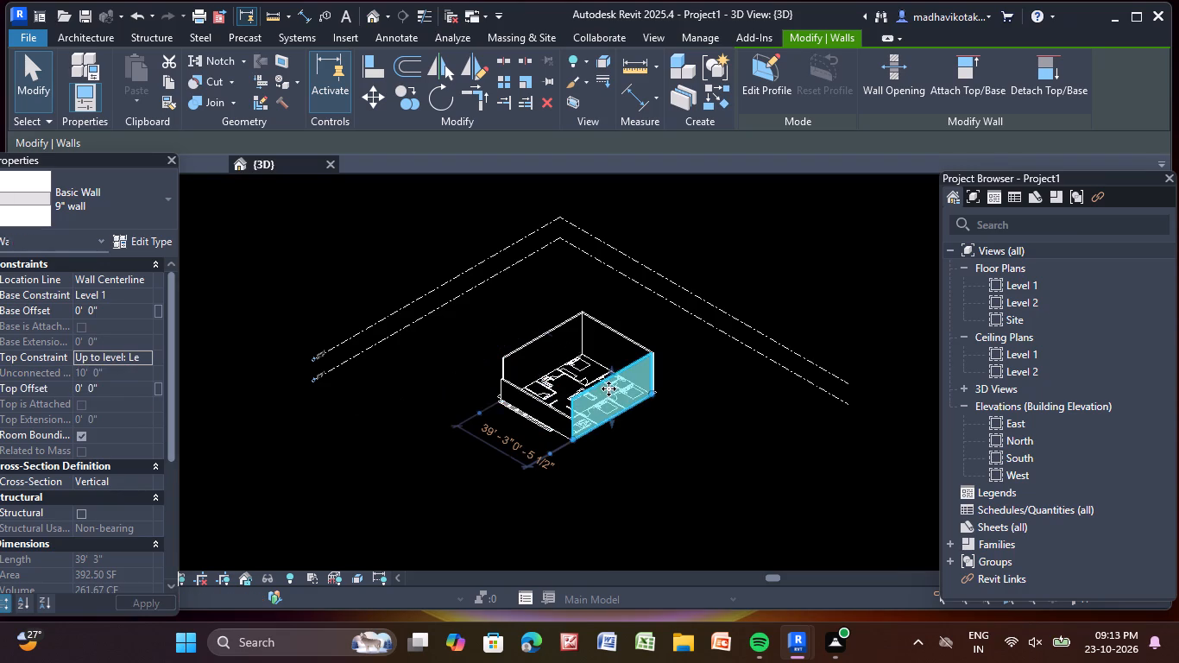
pyautogui.click(145, 362)
pyautogui.click(149, 398)
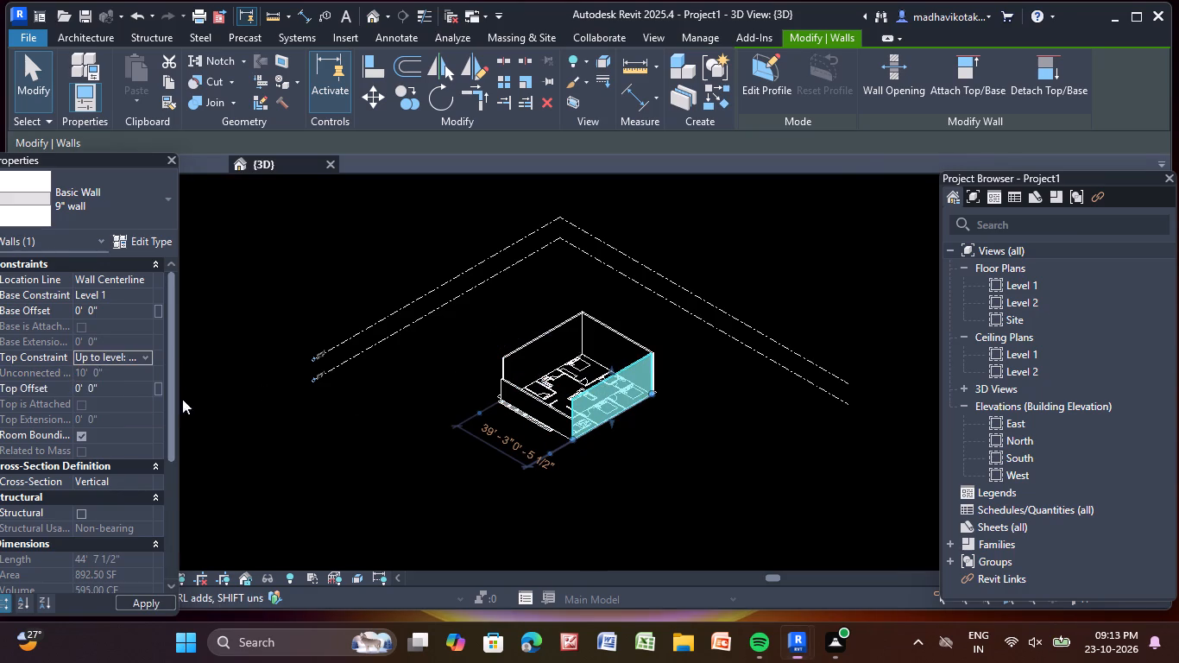
pyautogui.click(529, 350)
pyautogui.click(142, 354)
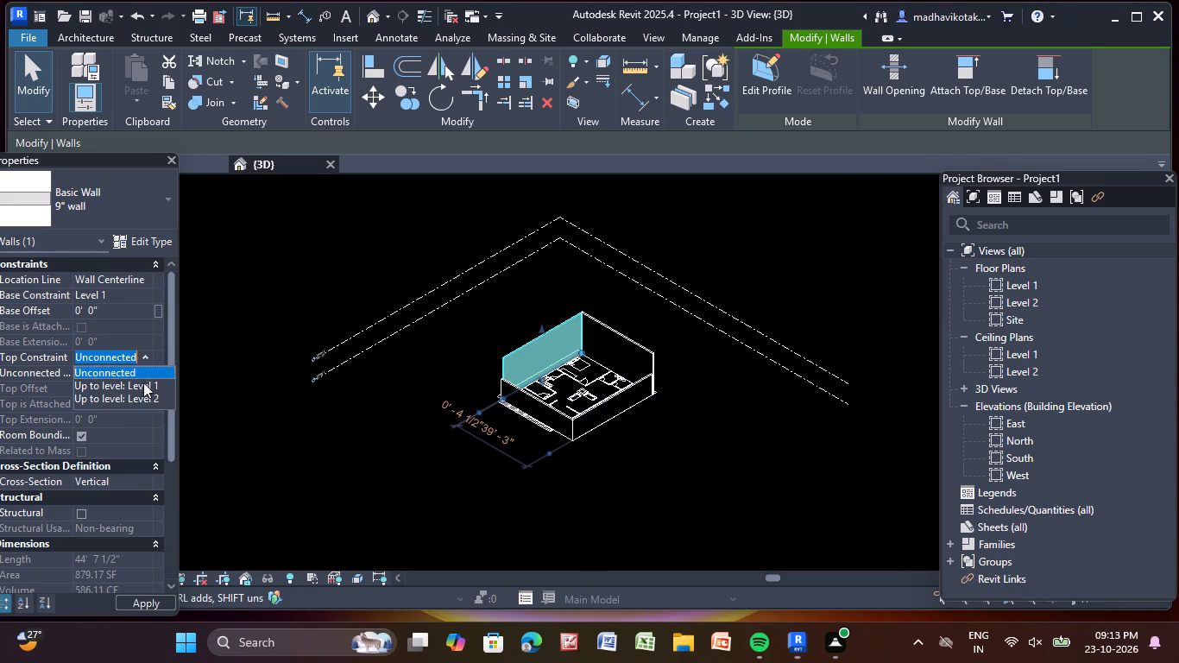
pyautogui.click(139, 398)
pyautogui.click(616, 349)
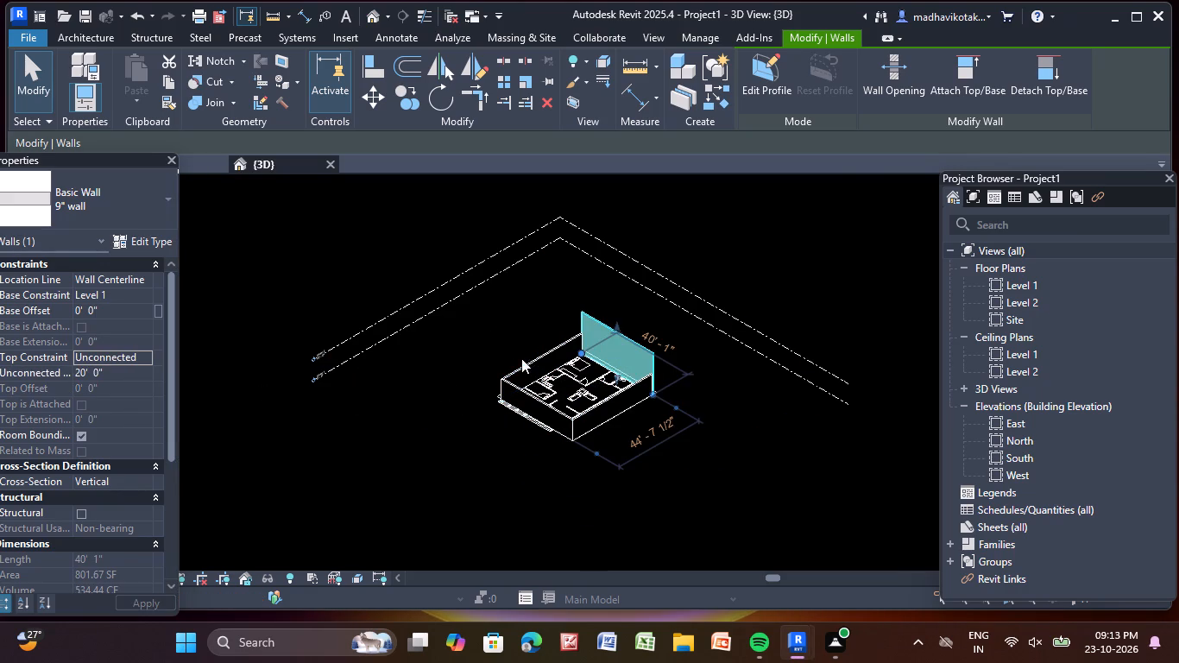
pyautogui.click(142, 357)
pyautogui.click(154, 393)
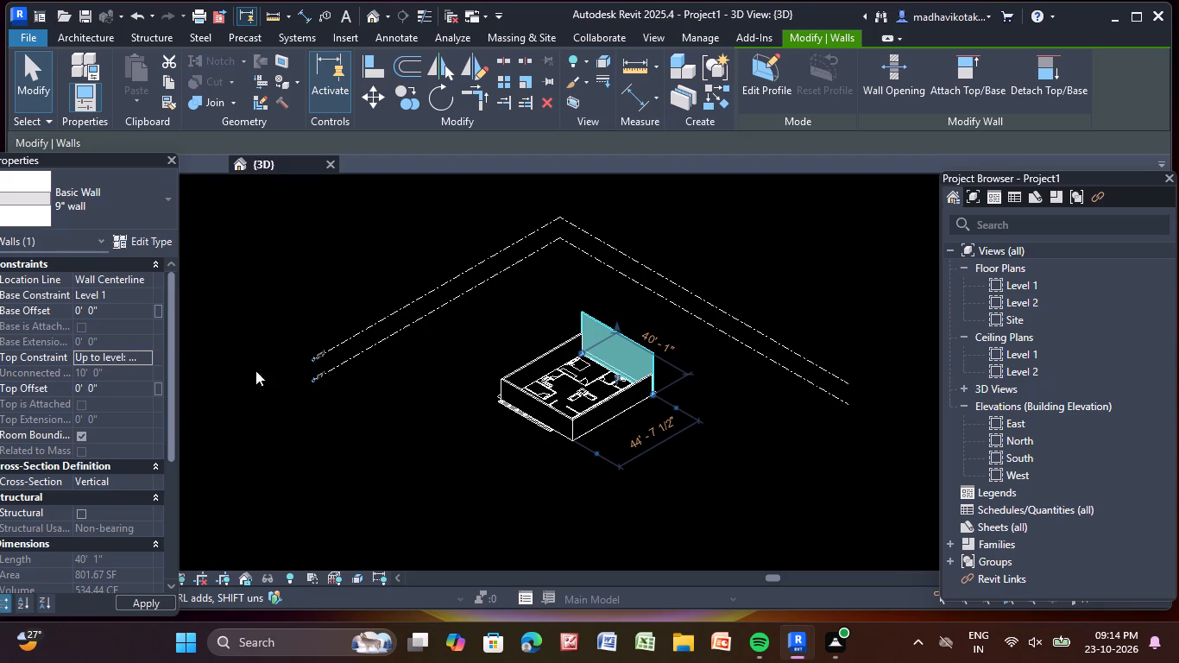
pyautogui.click(274, 360)
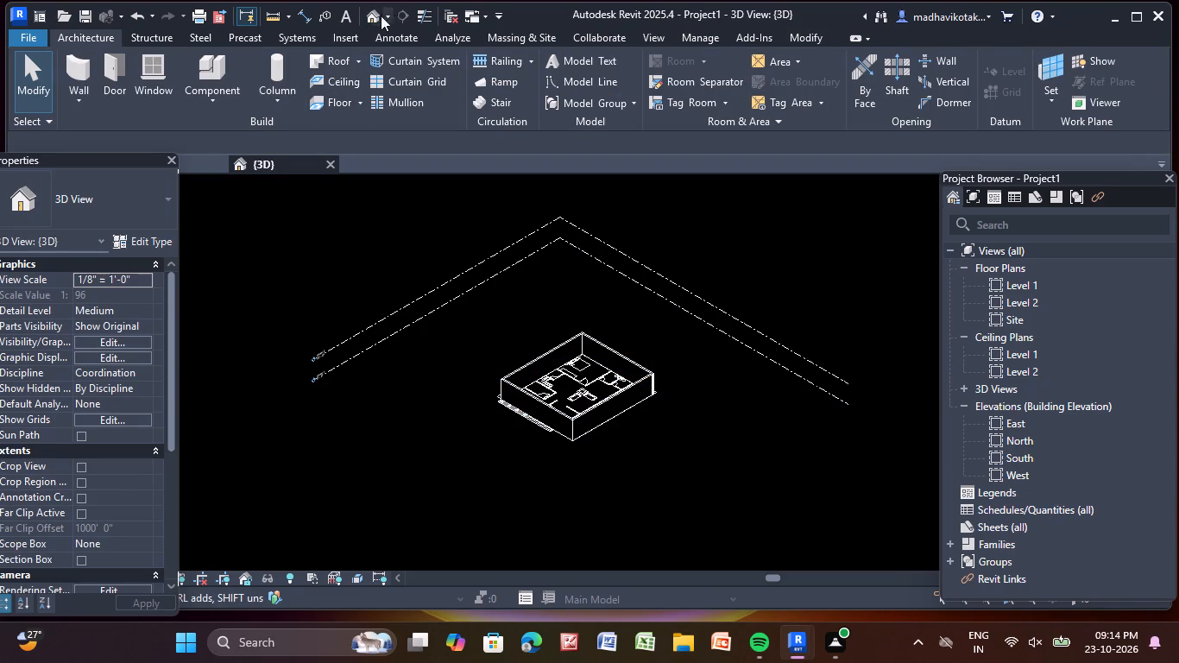
# Reopen the Level 1 floor plan and bring the whole traced plan into view.
pyautogui.click(1062, 281)
pyautogui.click(1061, 286)
pyautogui.doubleClick(1078, 287)
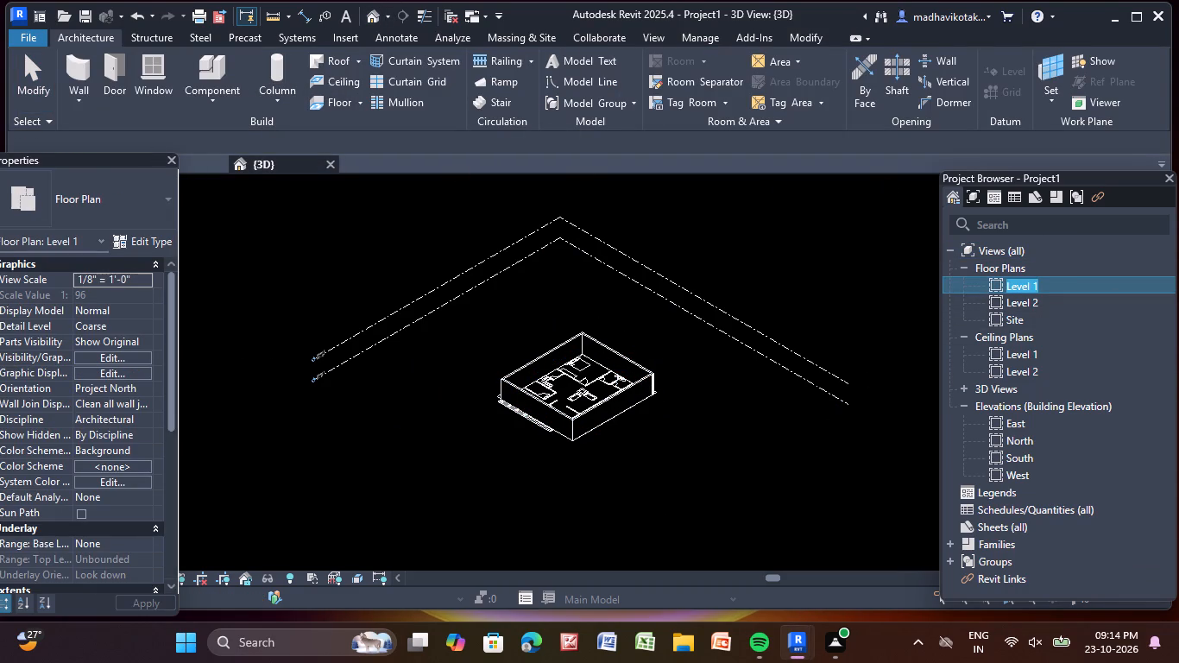
pyautogui.press('Escape')
pyautogui.press('Escape')
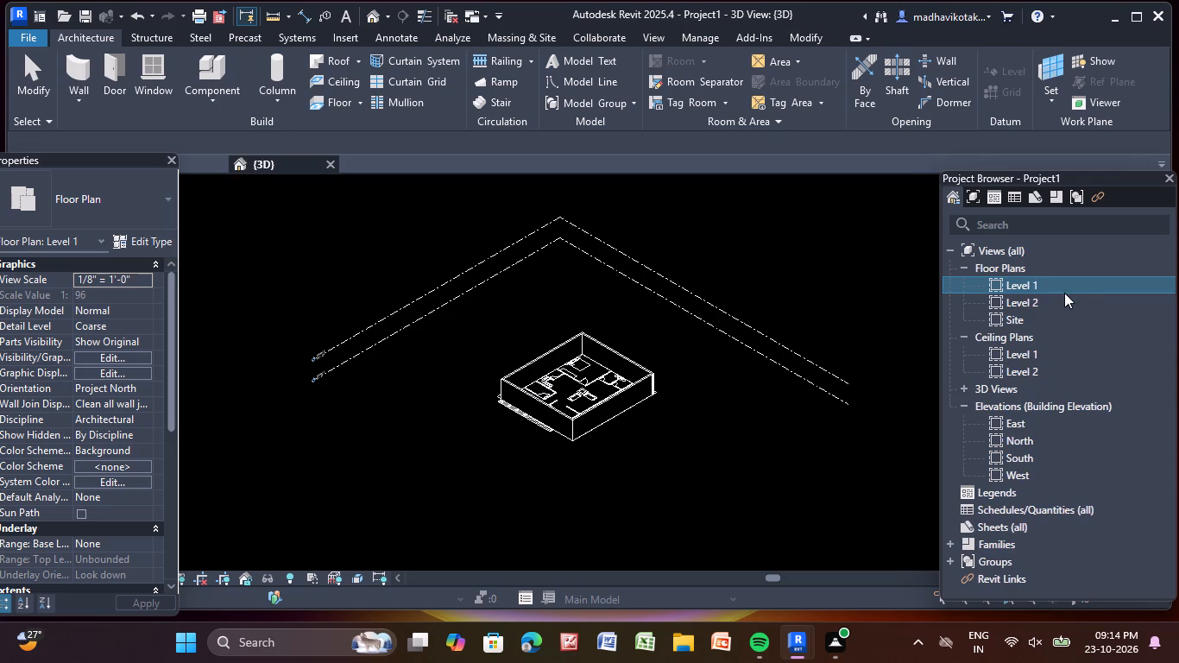
pyautogui.doubleClick(1069, 287)
pyautogui.scroll(-2, 677, 406)
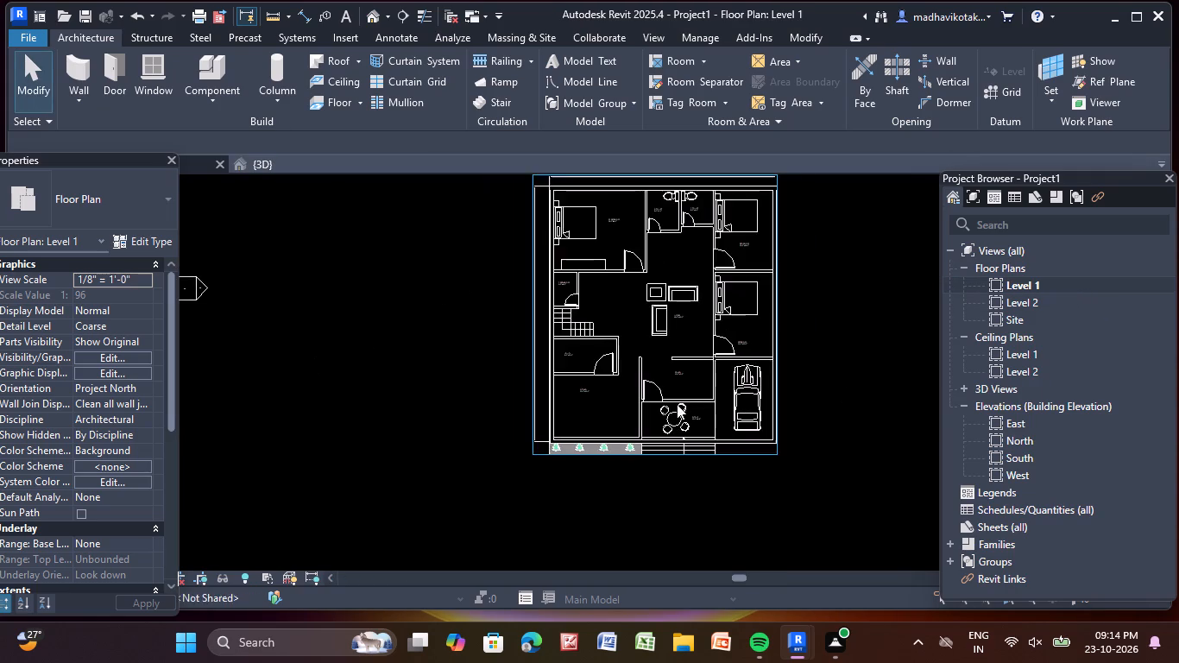
pyautogui.moveTo(659, 375); pyautogui.dragTo(571, 493, button='middle')
pyautogui.moveTo(526, 431); pyautogui.dragTo(498, 353, button='middle')
pyautogui.moveTo(472, 325); pyautogui.dragTo(485, 283, button='middle')
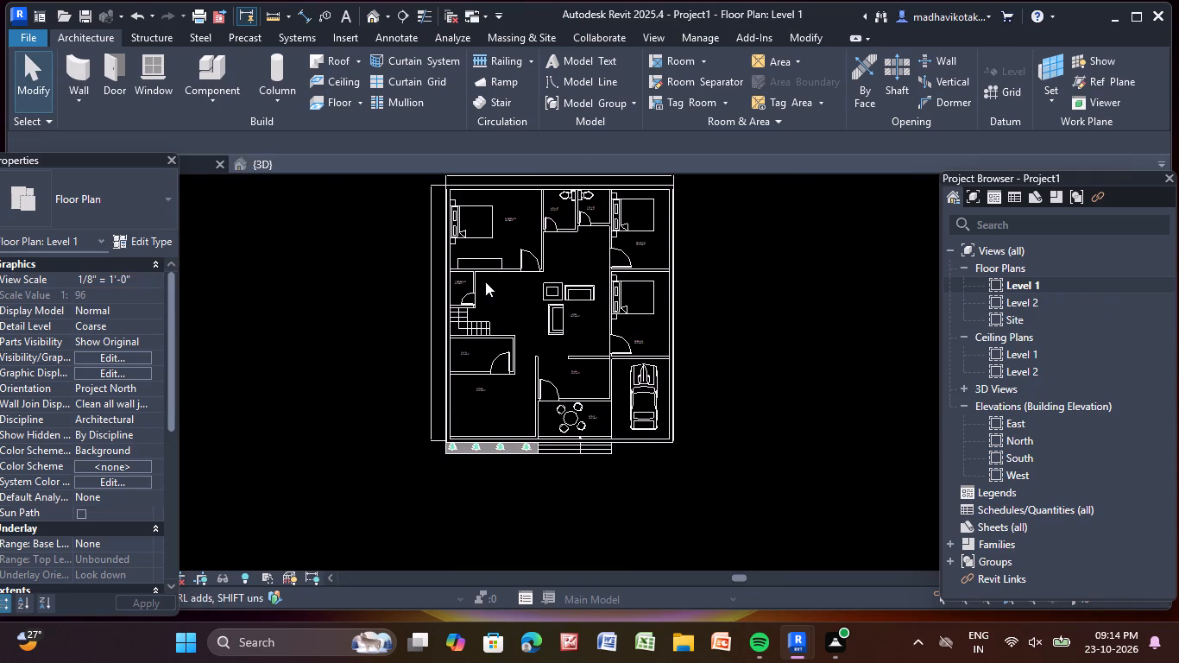
pyautogui.scroll(1, 485, 281)
pyautogui.middleClick(485, 281)
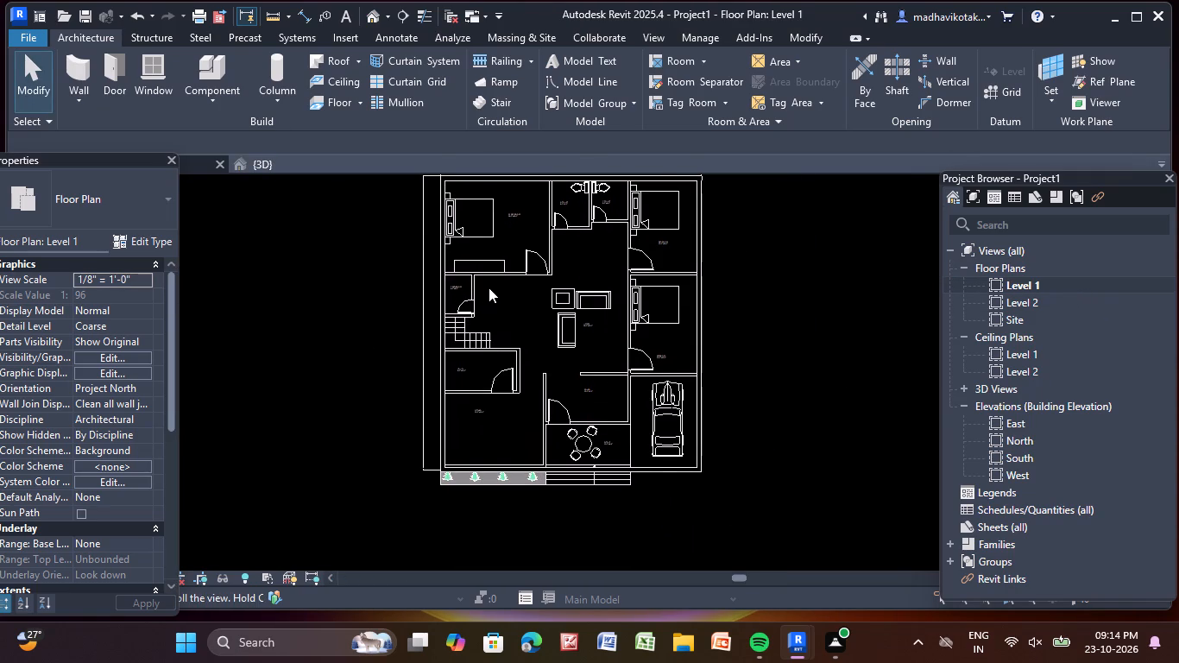
# Draw a 4.5" p wall between M.Bed Room and A.Toilet, from the top exterior wall down to M.Bed Room's lower corner by the door.
pyautogui.moveTo(490, 289); pyautogui.dragTo(500, 325, button='middle')
pyautogui.scroll(2, 489, 312)
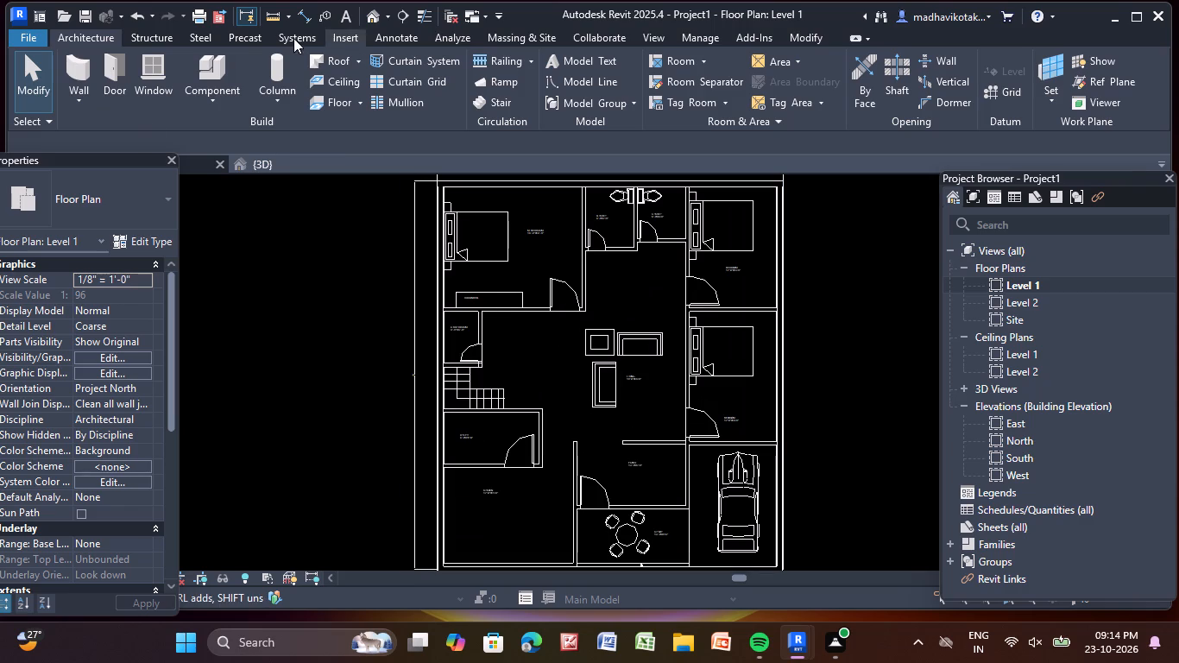
pyautogui.click(75, 57)
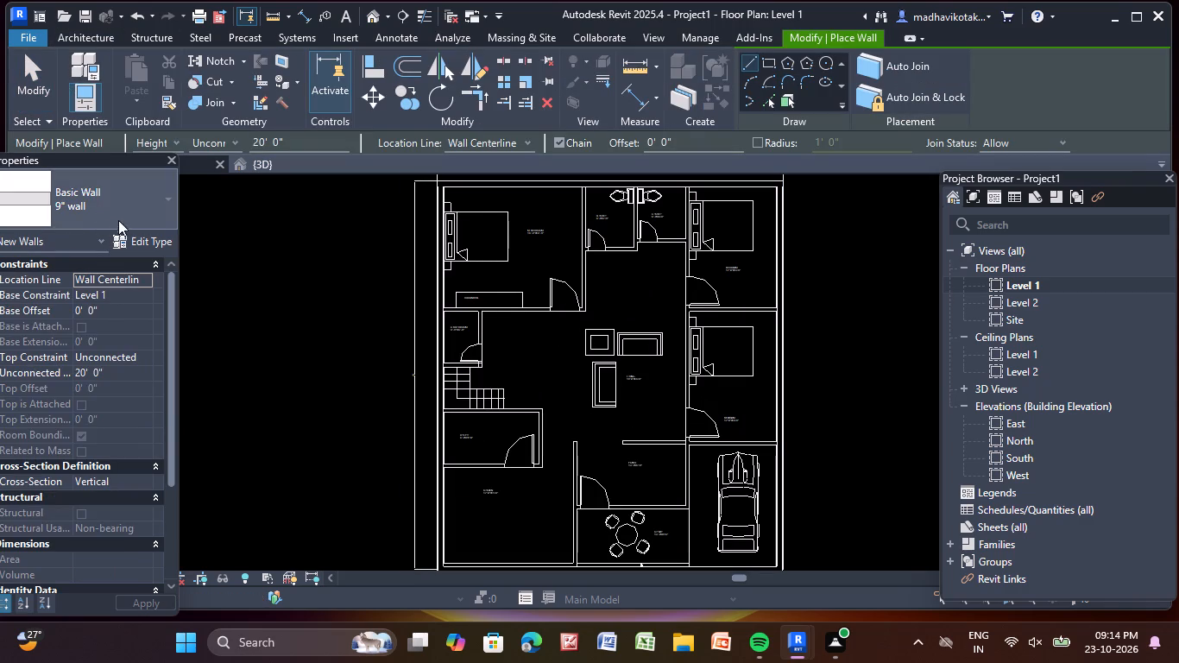
pyautogui.click(119, 217)
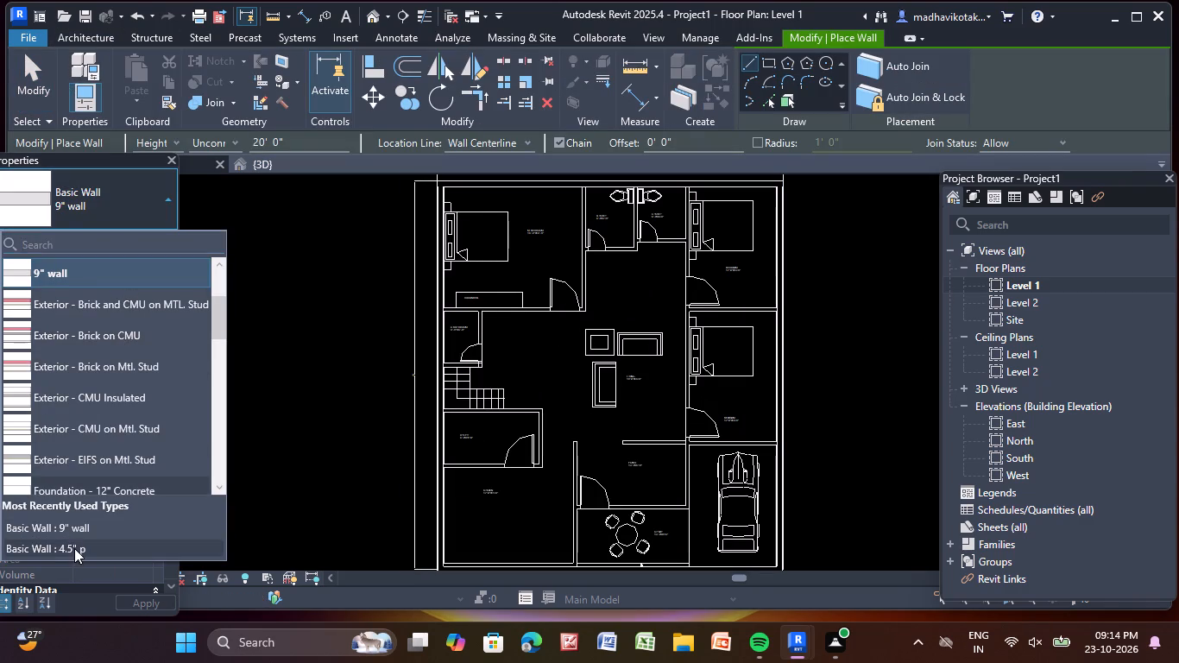
pyautogui.click(74, 548)
pyautogui.moveTo(615, 270); pyautogui.dragTo(599, 339, button='middle')
pyautogui.scroll(4, 577, 275)
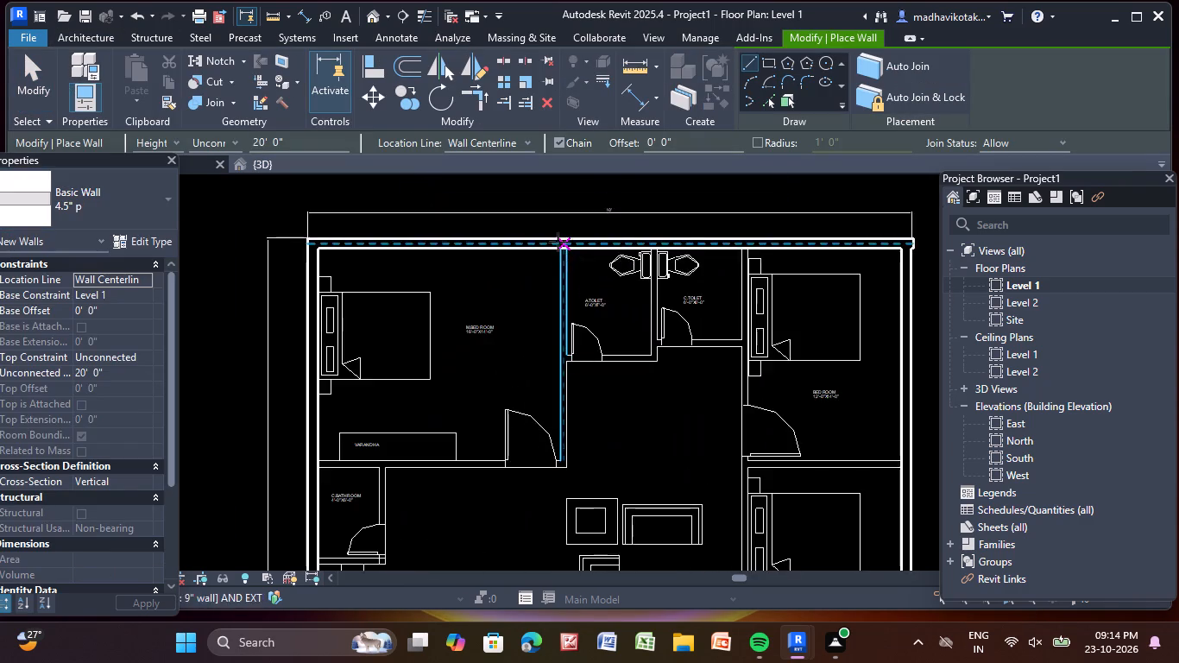
pyautogui.scroll(4, 557, 245)
pyautogui.click(571, 252)
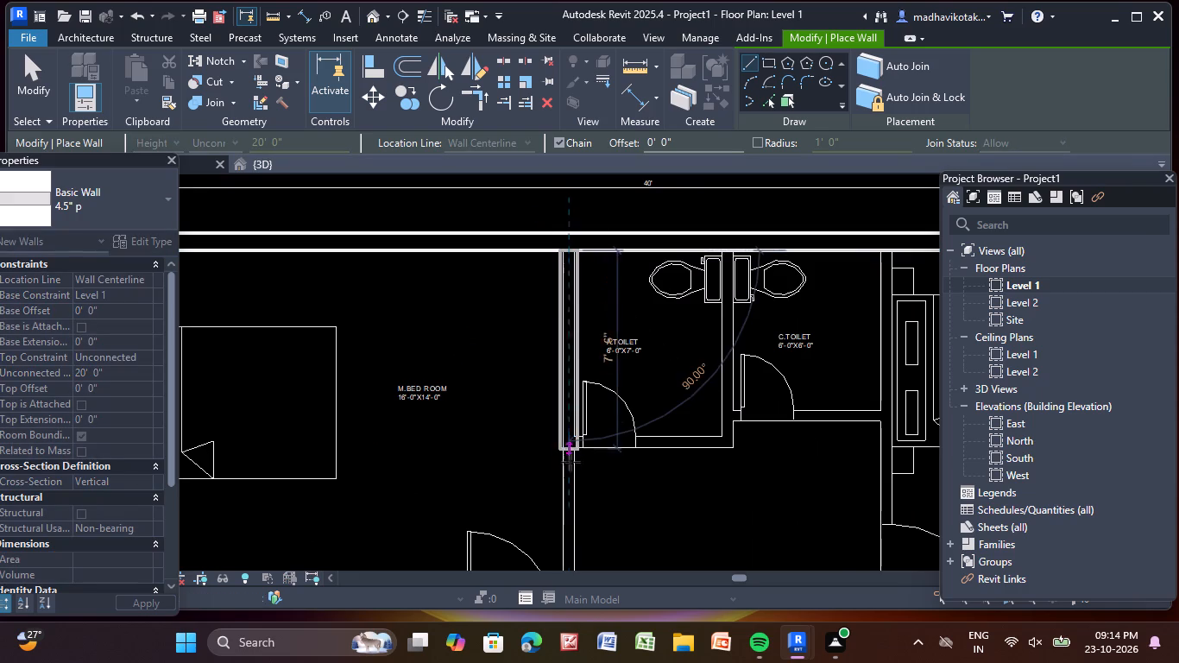
pyautogui.scroll(-1, 574, 482)
pyautogui.moveTo(574, 481); pyautogui.dragTo(581, 302, button='middle')
pyautogui.scroll(-1, 581, 313)
pyautogui.scroll(5, 584, 420)
pyautogui.click(575, 414)
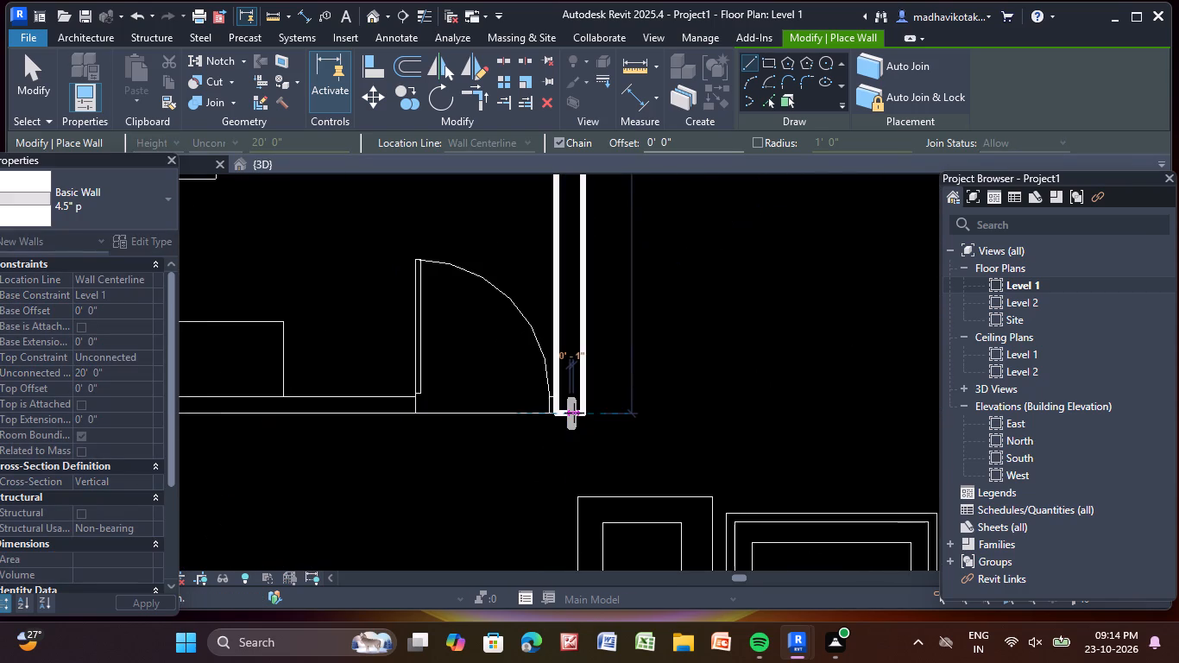
pyautogui.press('Escape')
# Draw a 4.5" p wall about 15' 11" long along M.Bed Room's lower edge, from the left exterior wall to the bedroom's side wall.
pyautogui.scroll(-2, 382, 385)
pyautogui.moveTo(399, 385); pyautogui.dragTo(467, 382, button='middle')
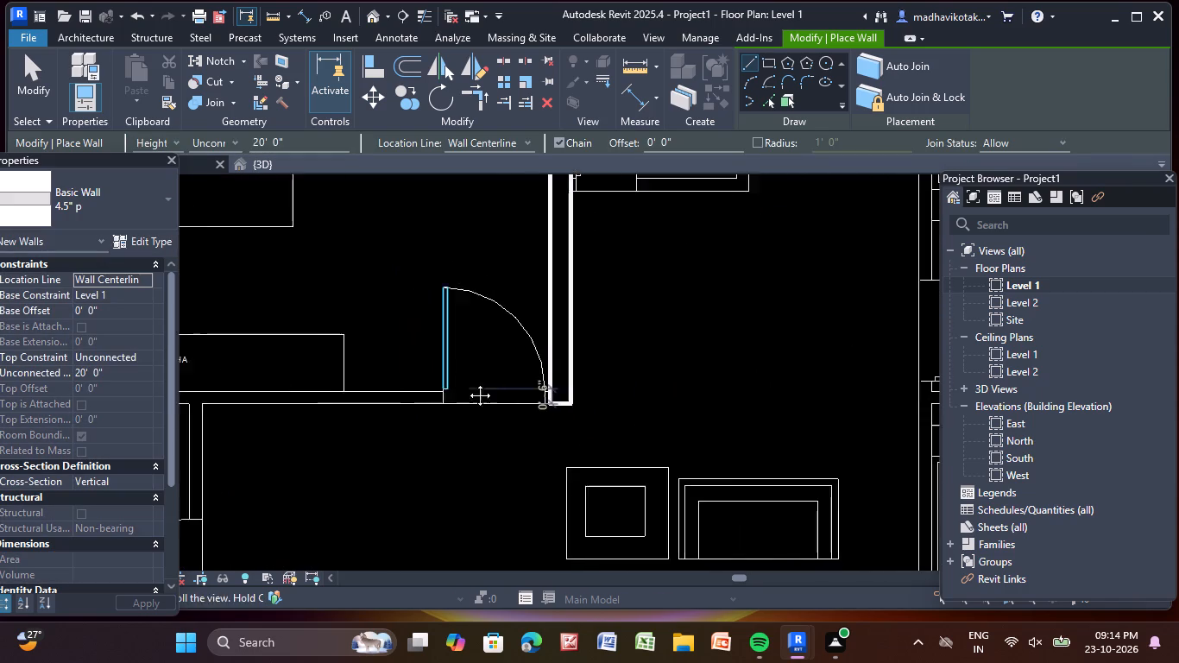
pyautogui.moveTo(467, 382); pyautogui.dragTo(566, 382, button='middle')
pyautogui.moveTo(419, 401); pyautogui.dragTo(561, 382, button='middle')
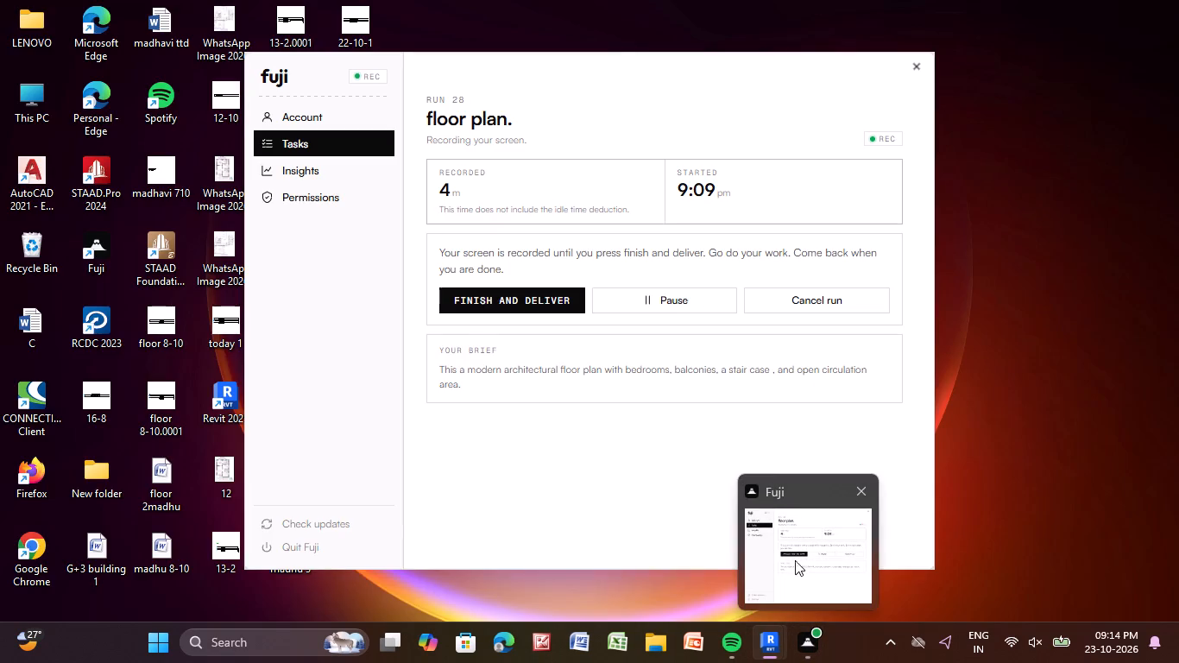
pyautogui.scroll(4, 344, 376)
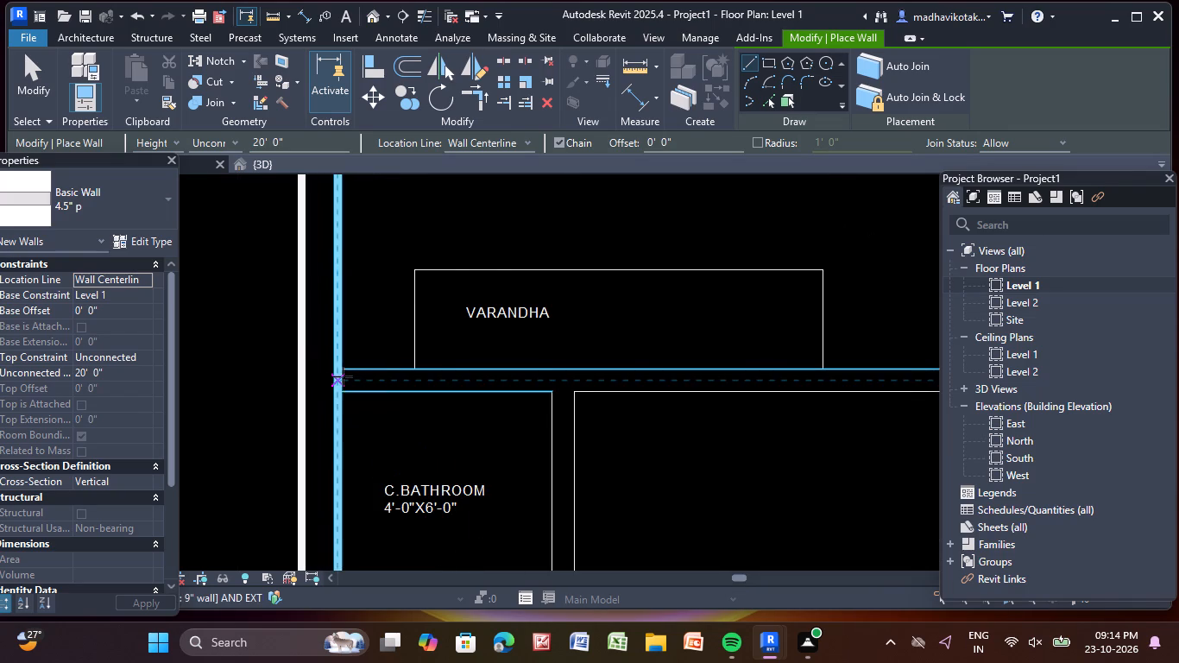
pyautogui.click(340, 376)
pyautogui.scroll(-3, 807, 388)
pyautogui.moveTo(804, 388); pyautogui.dragTo(703, 401, button='middle')
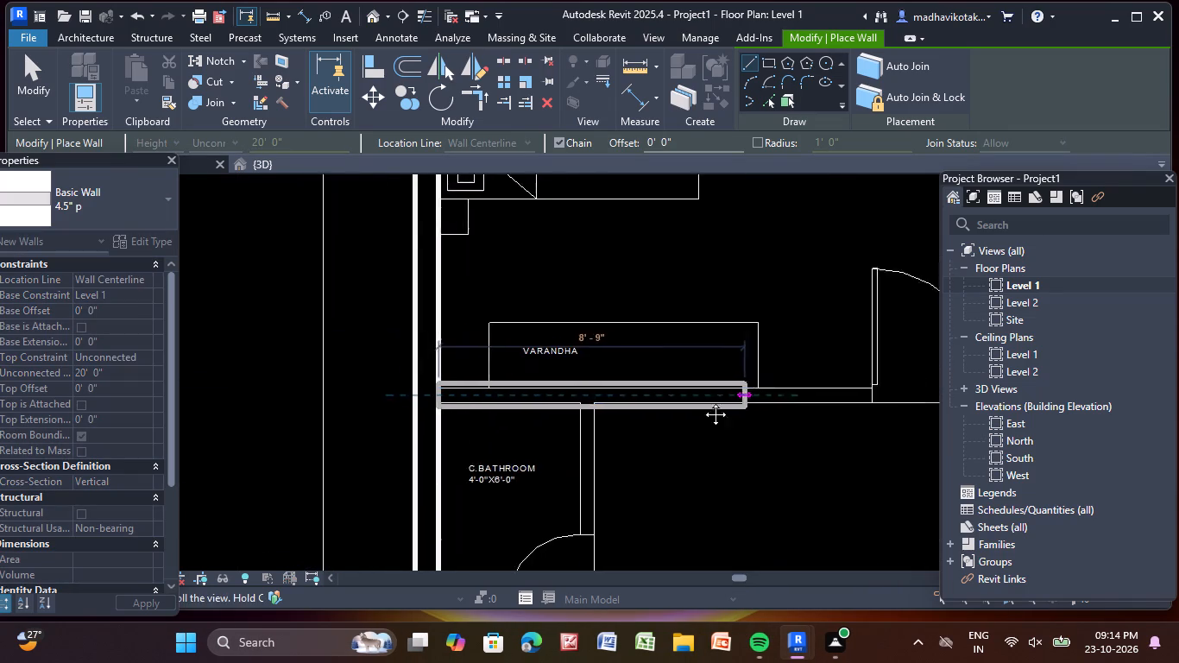
pyautogui.moveTo(703, 401); pyautogui.dragTo(489, 401, button='middle')
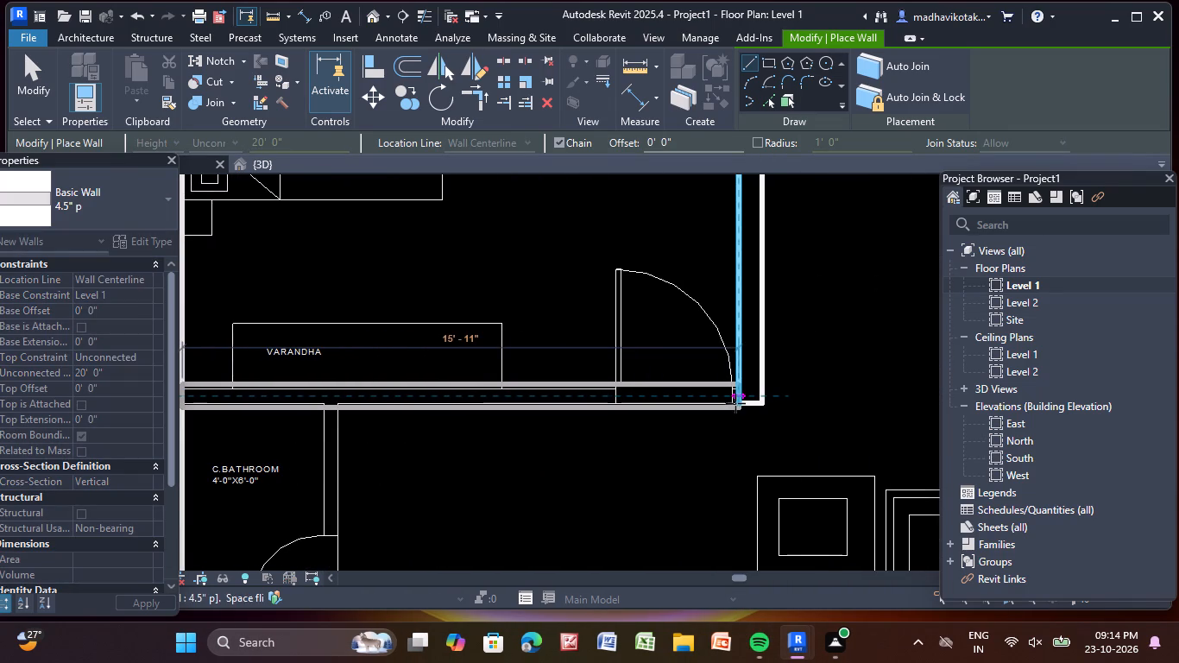
pyautogui.click(735, 402)
pyautogui.press('Escape')
# Draw a 4.5" p wall about 6' 7" long down C.Bathroom's door side, starting from the wall below M.Bed Room.
pyautogui.scroll(-3, 696, 459)
pyautogui.moveTo(693, 462); pyautogui.dragTo(694, 403, button='middle')
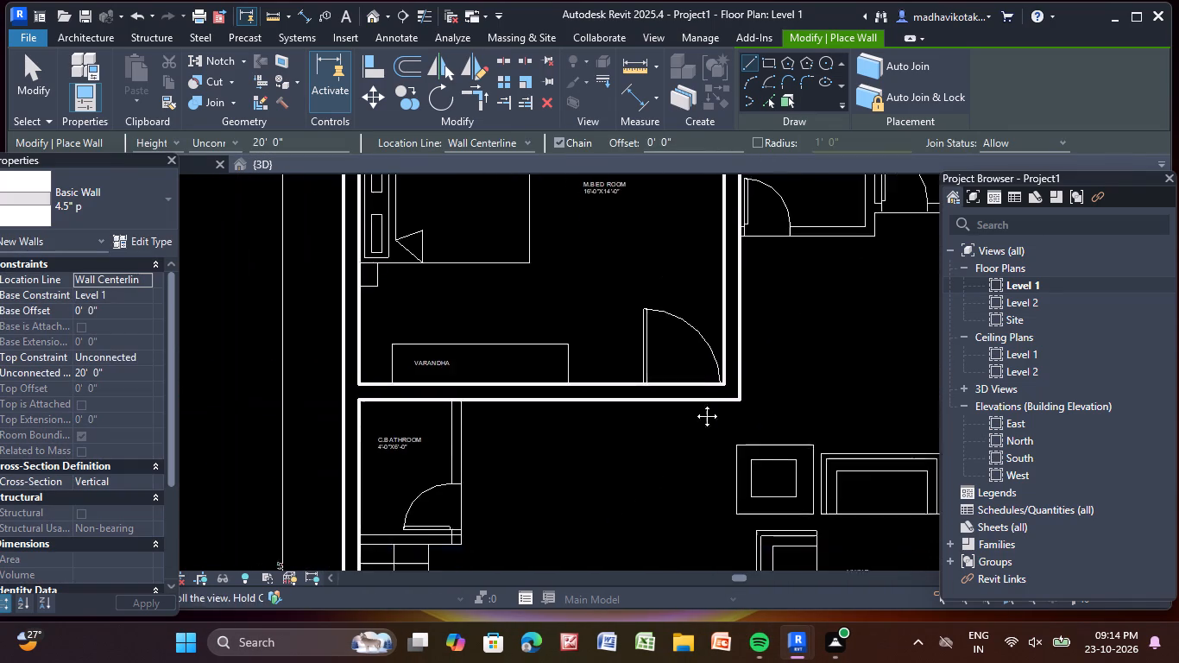
pyautogui.moveTo(694, 403); pyautogui.dragTo(656, 224, button='middle')
pyautogui.moveTo(428, 291); pyautogui.dragTo(518, 381, button='middle')
pyautogui.scroll(4, 510, 281)
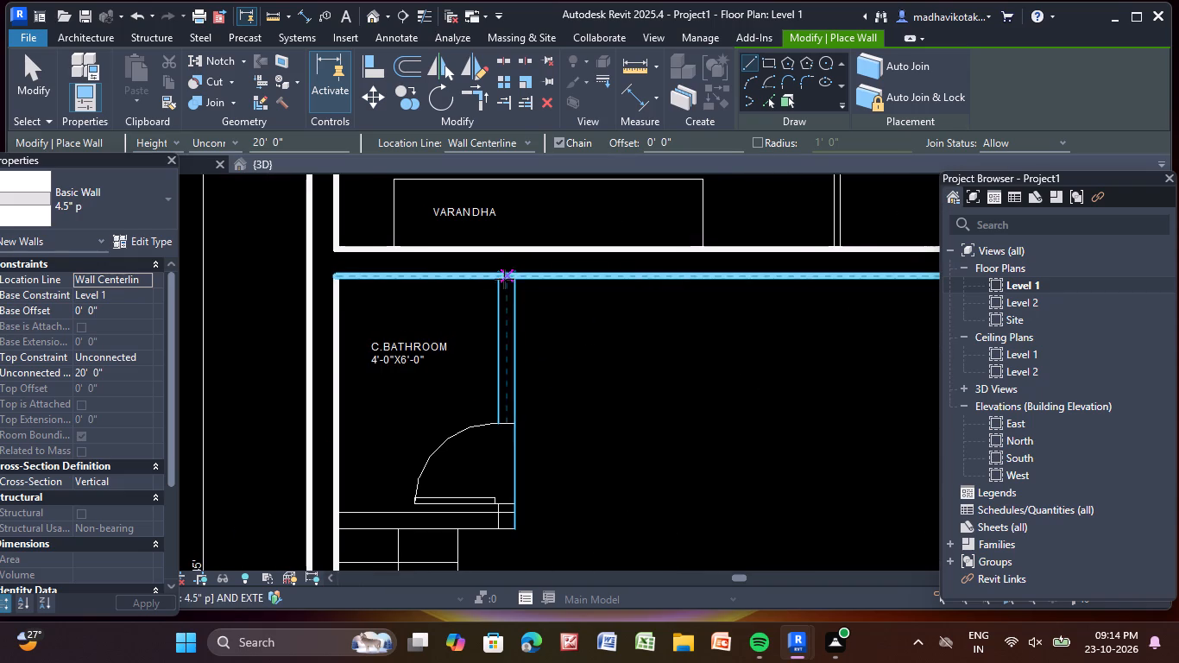
pyautogui.click(504, 278)
pyautogui.scroll(5, 501, 527)
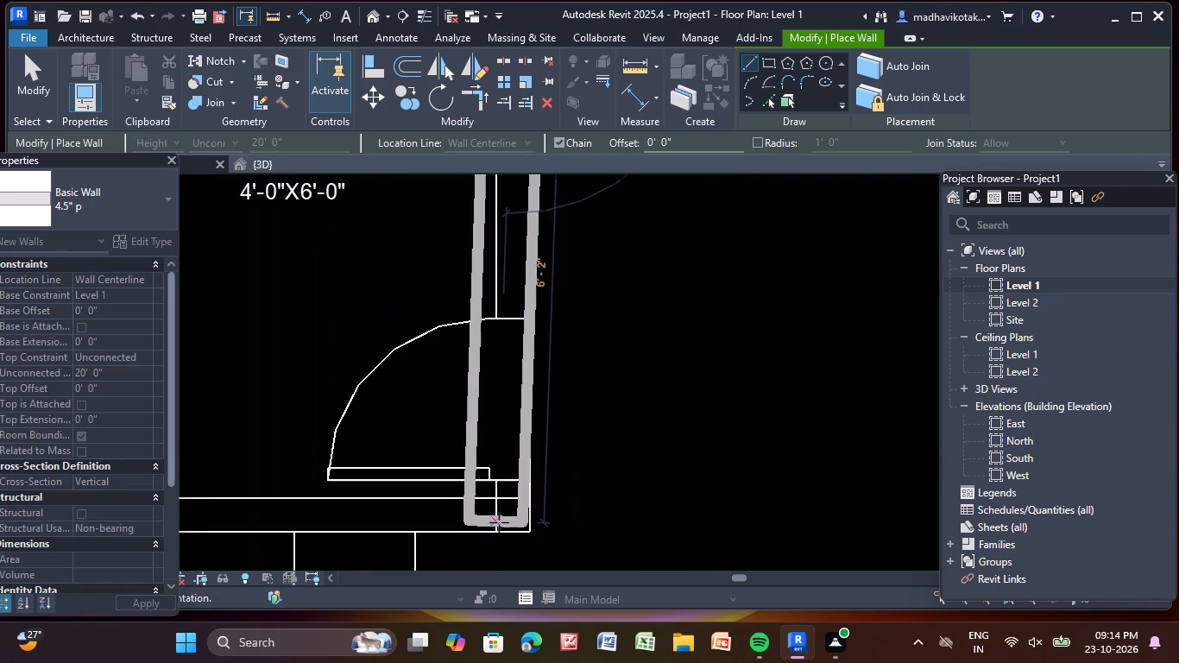
pyautogui.click(514, 530)
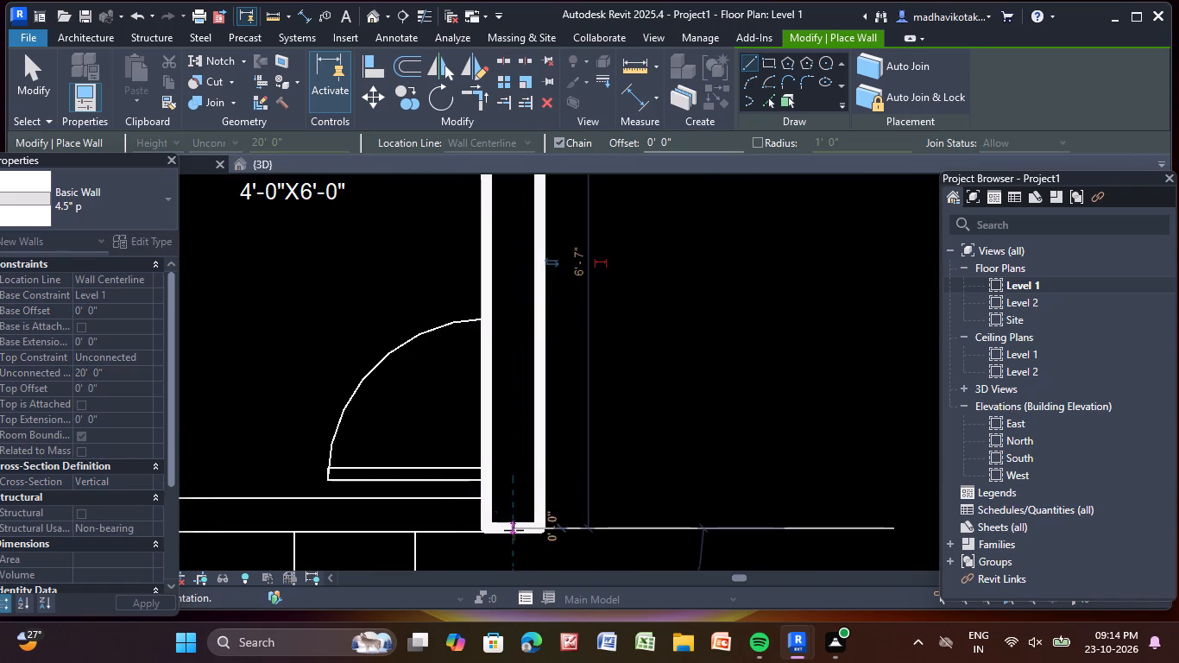
pyautogui.press('Escape')
# Draw a 4.5" p wall about 3' 11" long below C.Bathroom, from the left exterior wall to the bathroom's side wall.
pyautogui.scroll(-2, 376, 508)
pyautogui.moveTo(376, 511); pyautogui.dragTo(554, 511, button='middle')
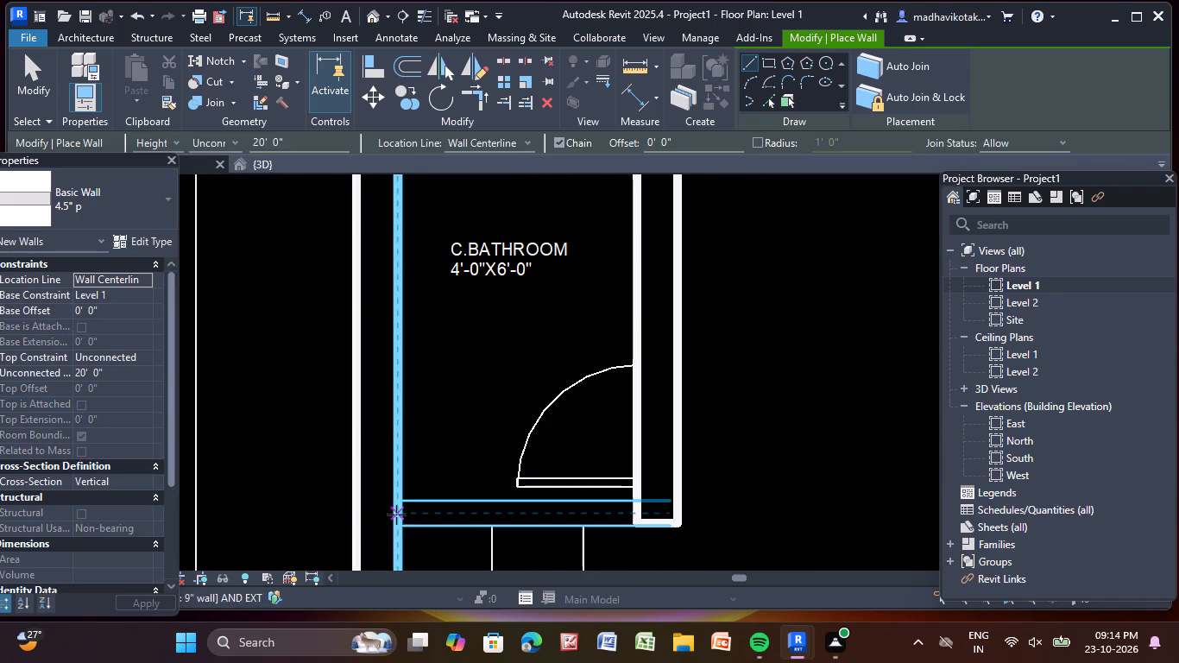
pyautogui.click(401, 512)
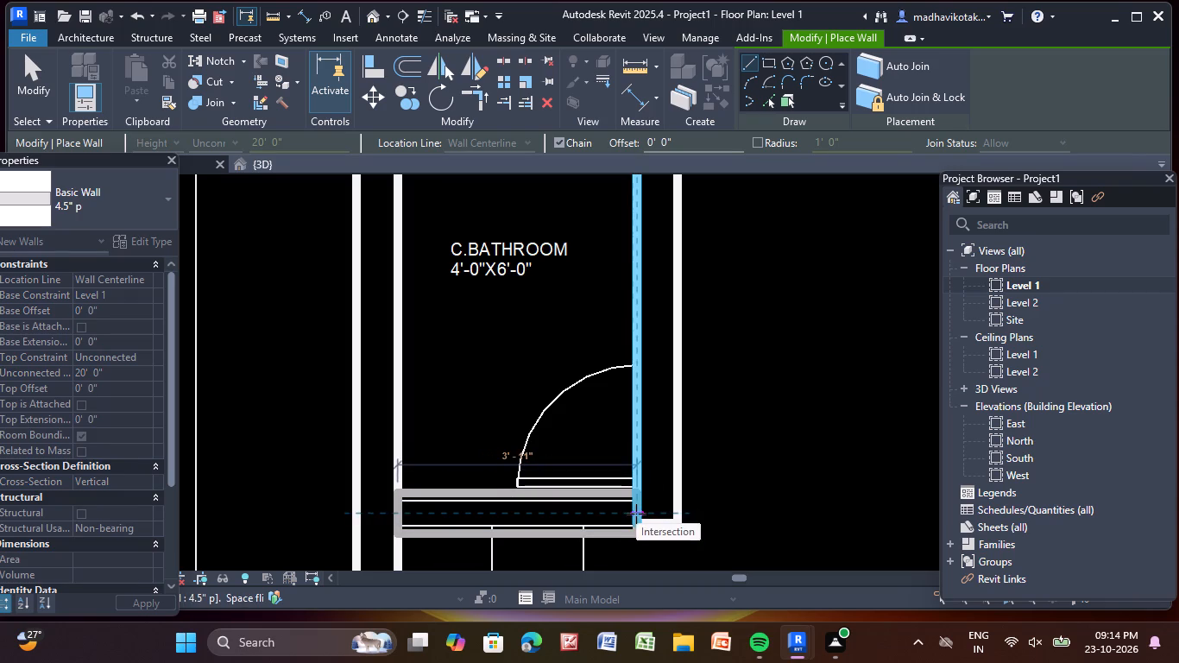
pyautogui.click(636, 514)
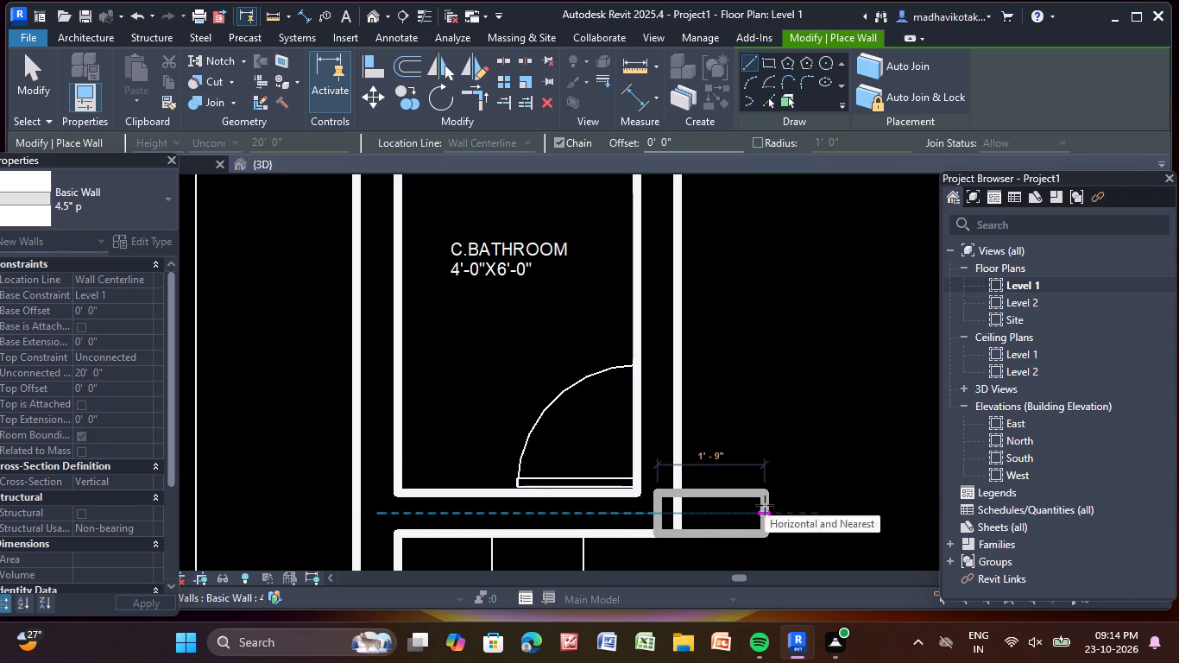
pyautogui.press('Escape')
# Draw a 4.5" p wall about 11' long between the staircase and Utility, from the left exterior wall to Utility's upper right corner.
pyautogui.scroll(-7, 762, 460)
pyautogui.moveTo(757, 464); pyautogui.dragTo(589, 145, button='middle')
pyautogui.scroll(6, 460, 285)
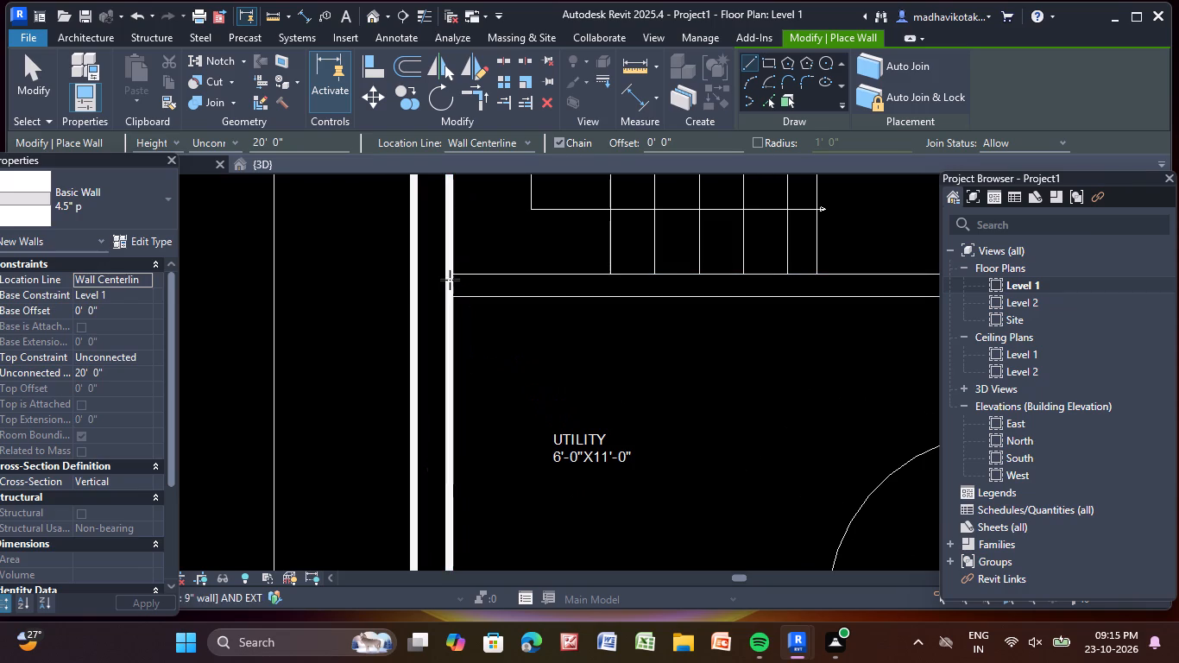
pyautogui.click(450, 280)
pyautogui.scroll(-1, 678, 285)
pyautogui.moveTo(552, 288); pyautogui.dragTo(379, 297, button='middle')
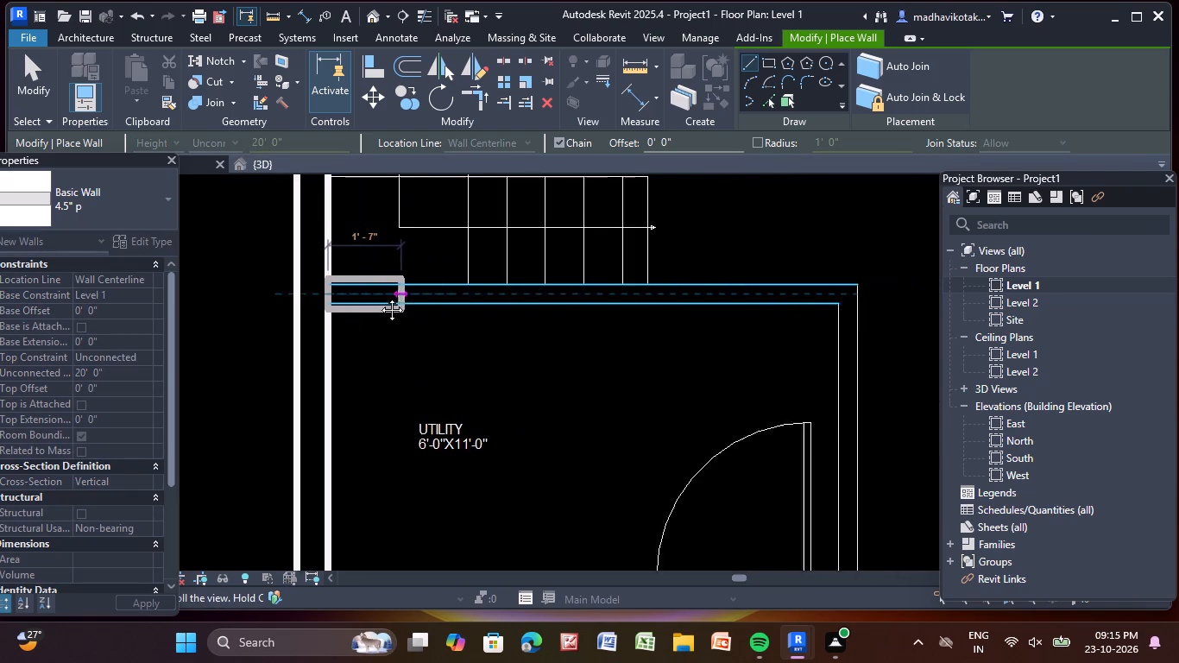
pyautogui.moveTo(379, 297); pyautogui.dragTo(272, 297, button='middle')
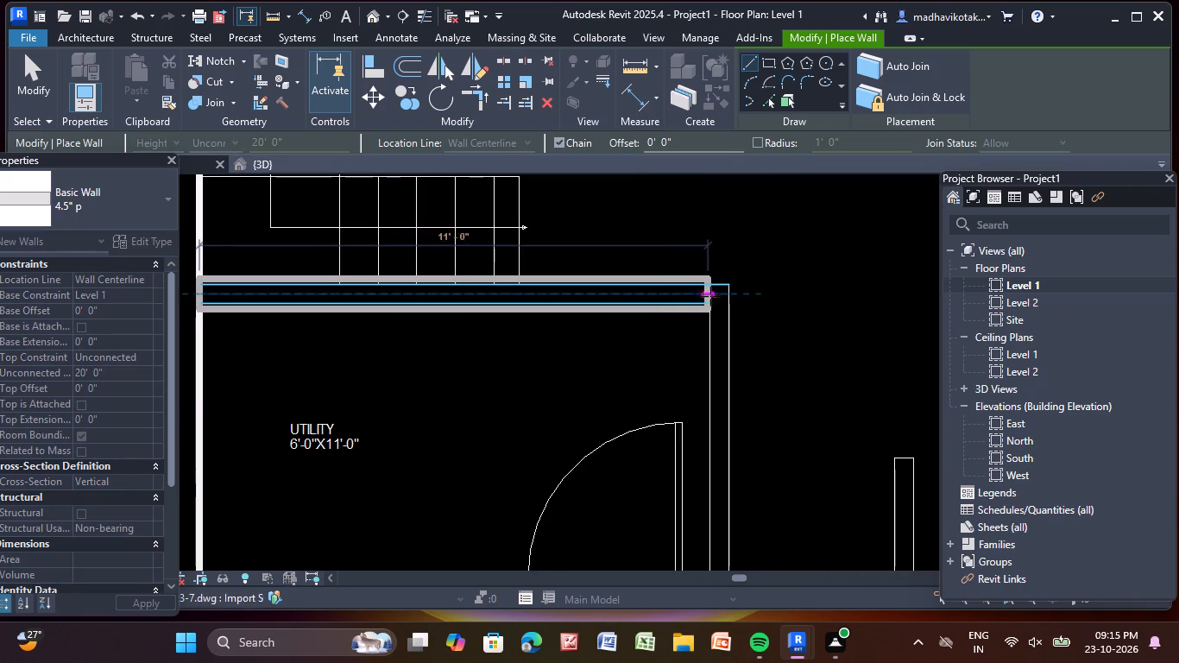
pyautogui.click(725, 294)
pyautogui.press('Escape')
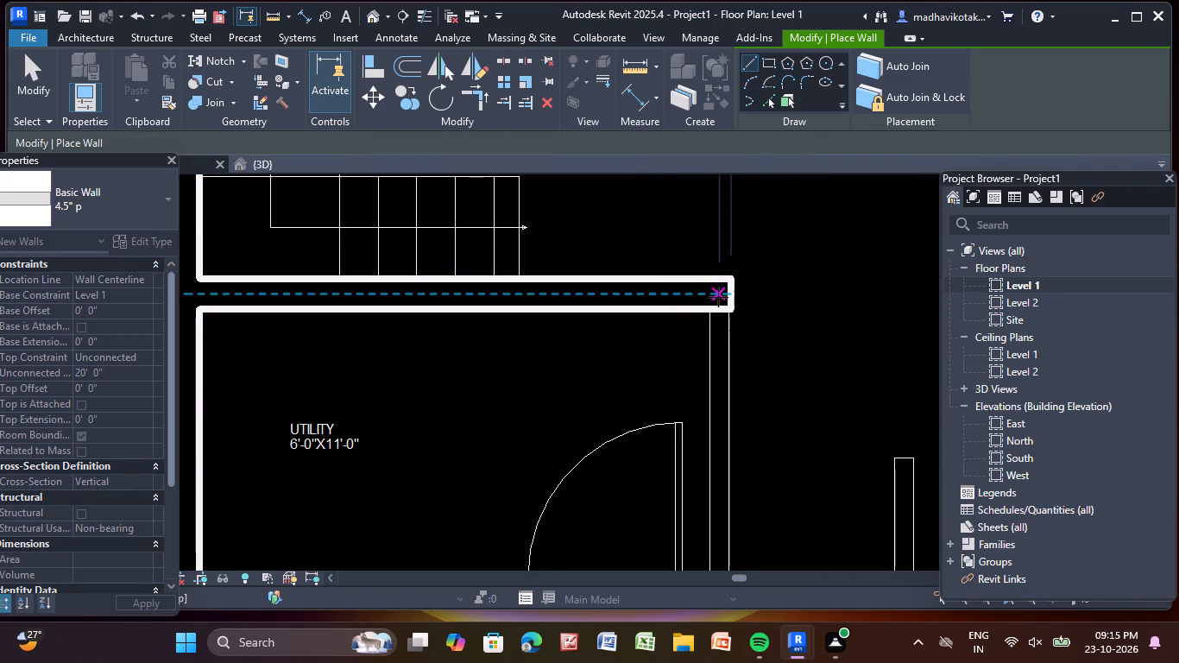
# Draw a 4.5" p wall about 6' 3 1/2" long down Utility's right side to its lower corner.
pyautogui.click(716, 311)
pyautogui.scroll(-2, 736, 442)
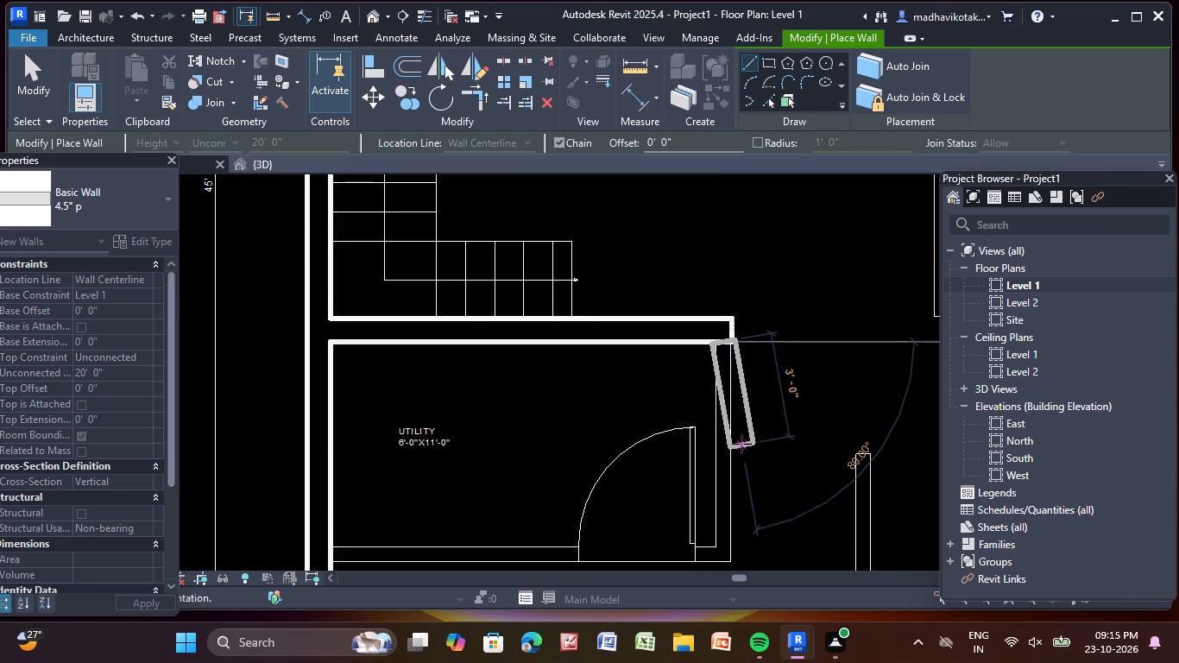
pyautogui.moveTo(741, 444); pyautogui.dragTo(688, 314, button='middle')
pyautogui.scroll(4, 667, 437)
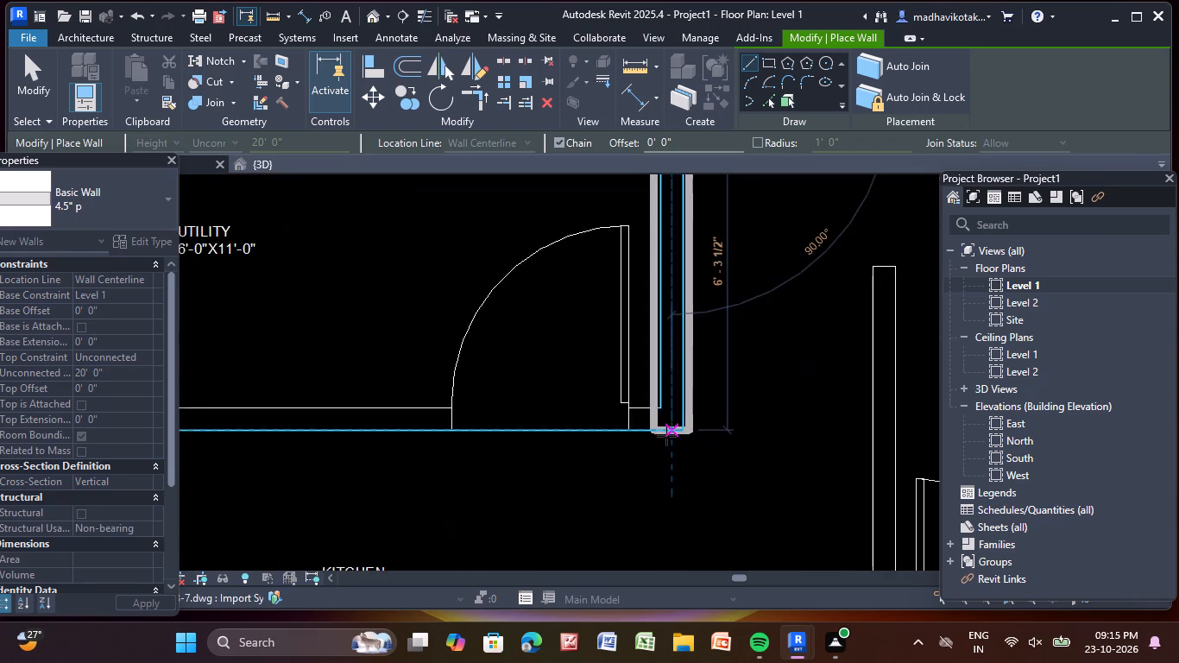
pyautogui.click(666, 436)
pyautogui.press('Escape')
# Draw a 4.5" p wall between Utility and Kitchen, from the left exterior wall to Utility's right-side wall.
pyautogui.scroll(-3, 651, 440)
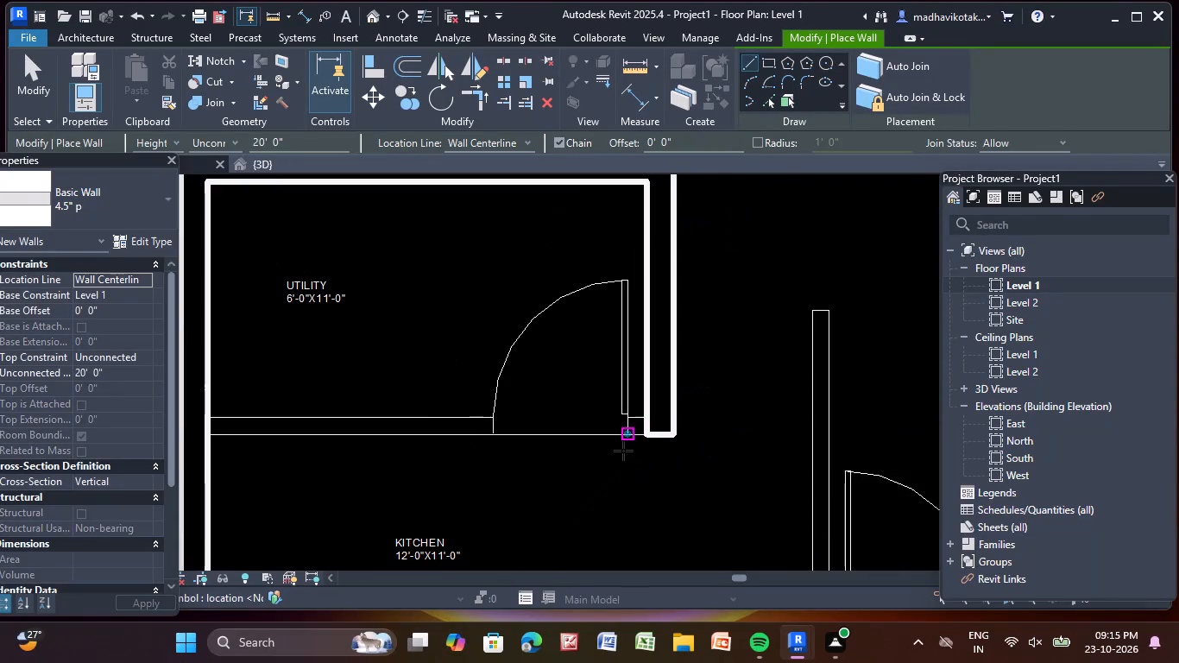
pyautogui.moveTo(623, 451); pyautogui.dragTo(756, 464, button='middle')
pyautogui.scroll(3, 342, 435)
pyautogui.click(342, 435)
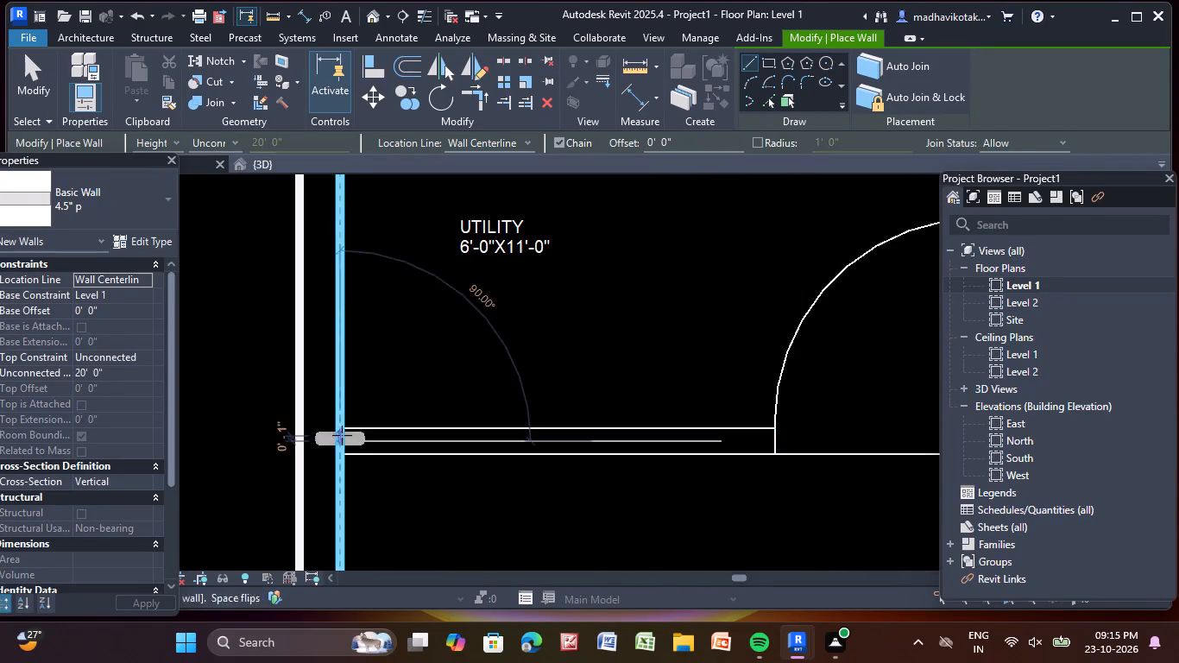
pyautogui.scroll(-3, 815, 442)
pyautogui.moveTo(813, 442); pyautogui.dragTo(624, 438, button='middle')
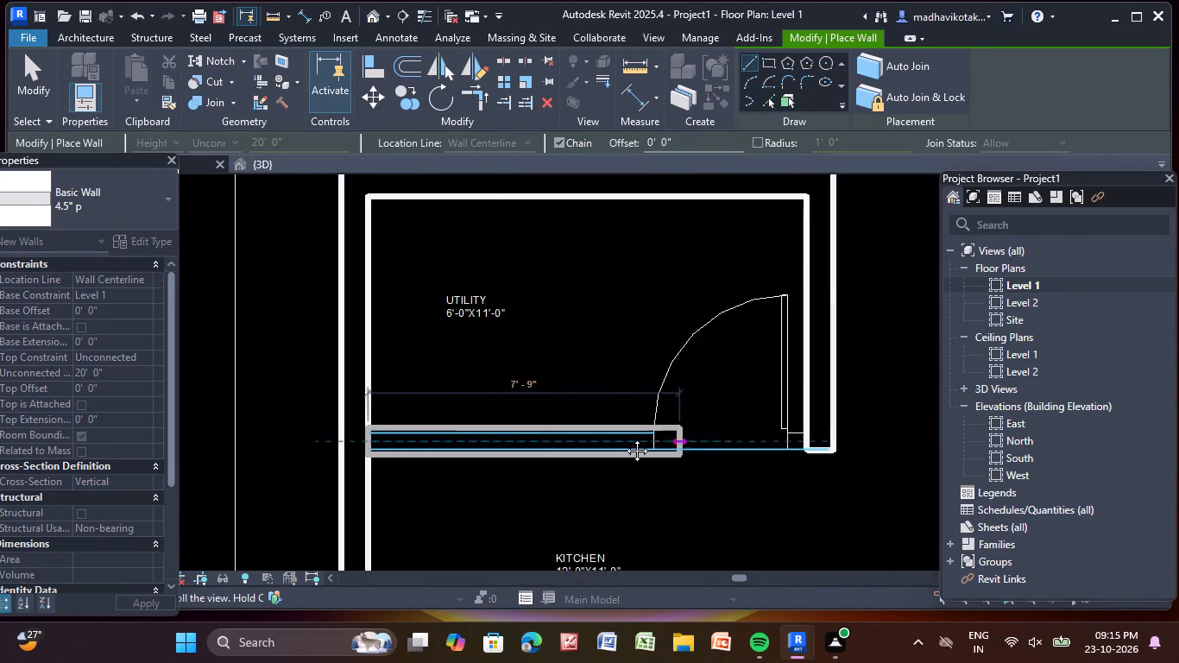
pyautogui.moveTo(624, 438); pyautogui.dragTo(419, 440, button='middle')
pyautogui.scroll(1, 421, 440)
pyautogui.click(563, 433)
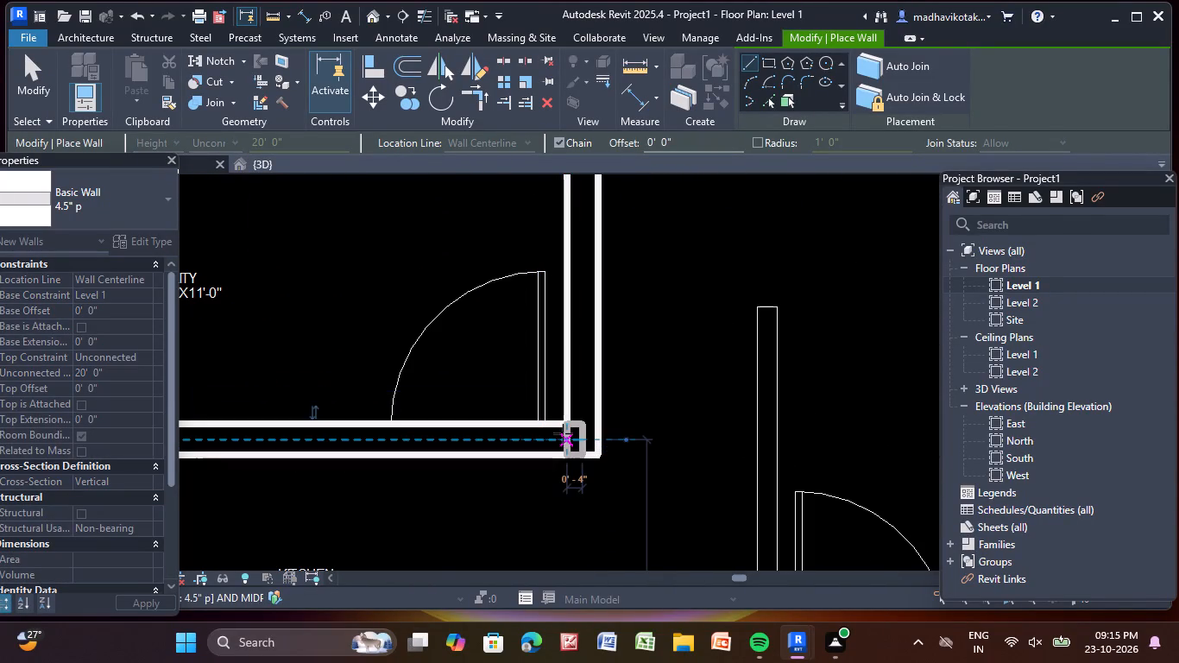
pyautogui.press('Escape')
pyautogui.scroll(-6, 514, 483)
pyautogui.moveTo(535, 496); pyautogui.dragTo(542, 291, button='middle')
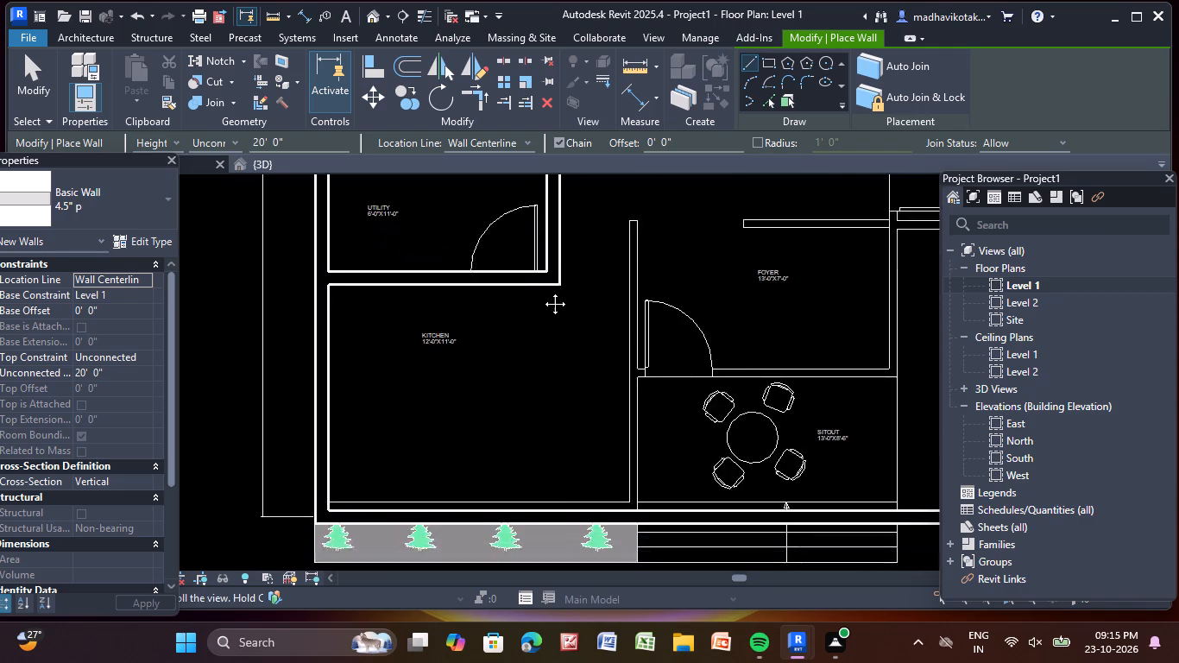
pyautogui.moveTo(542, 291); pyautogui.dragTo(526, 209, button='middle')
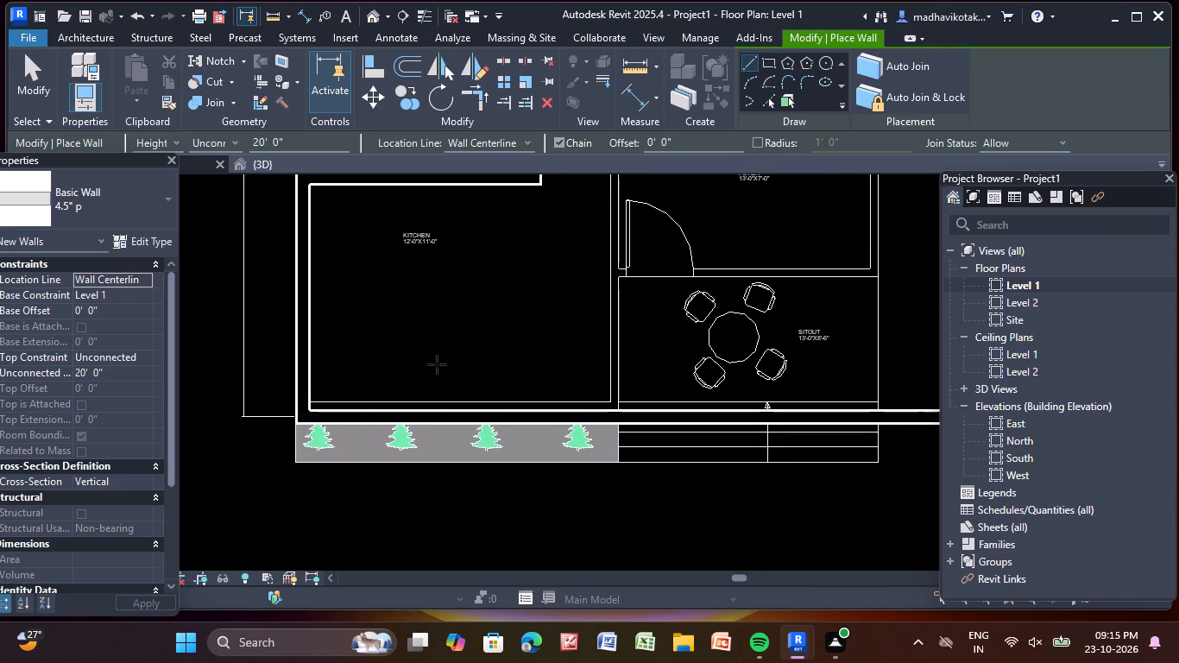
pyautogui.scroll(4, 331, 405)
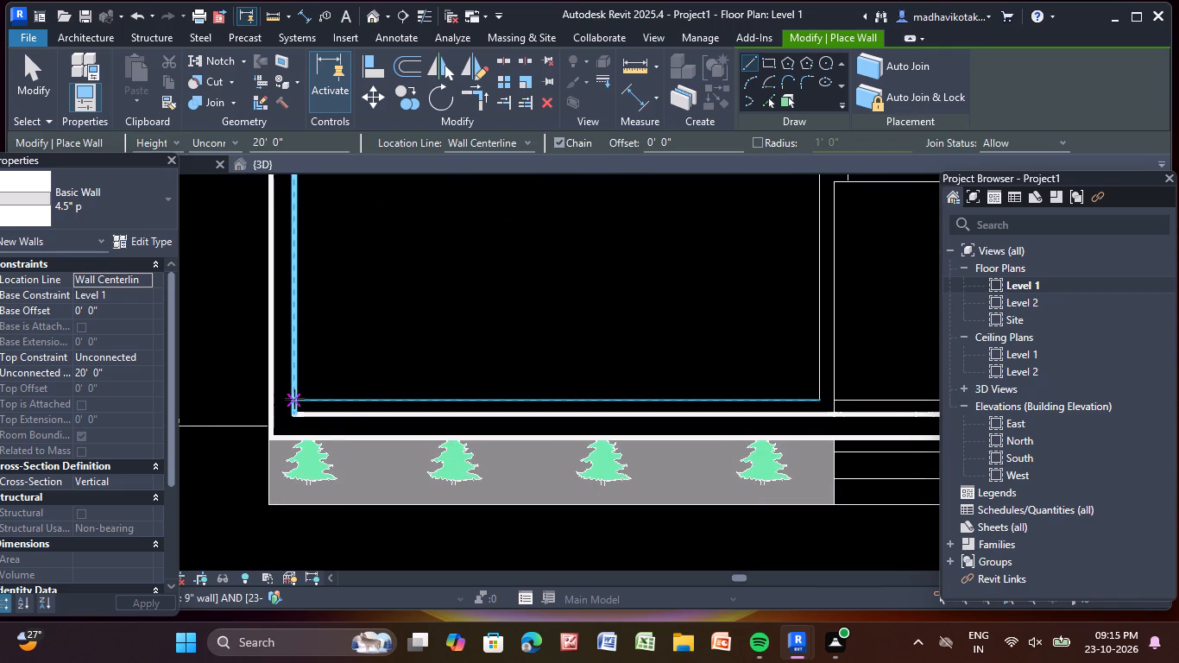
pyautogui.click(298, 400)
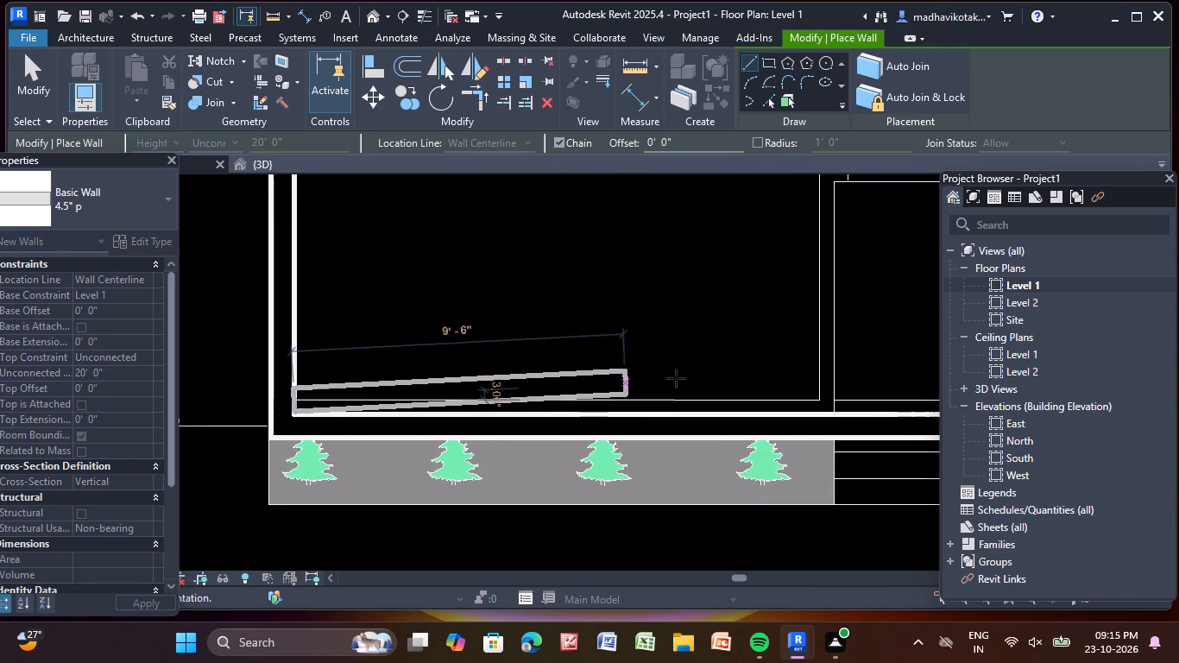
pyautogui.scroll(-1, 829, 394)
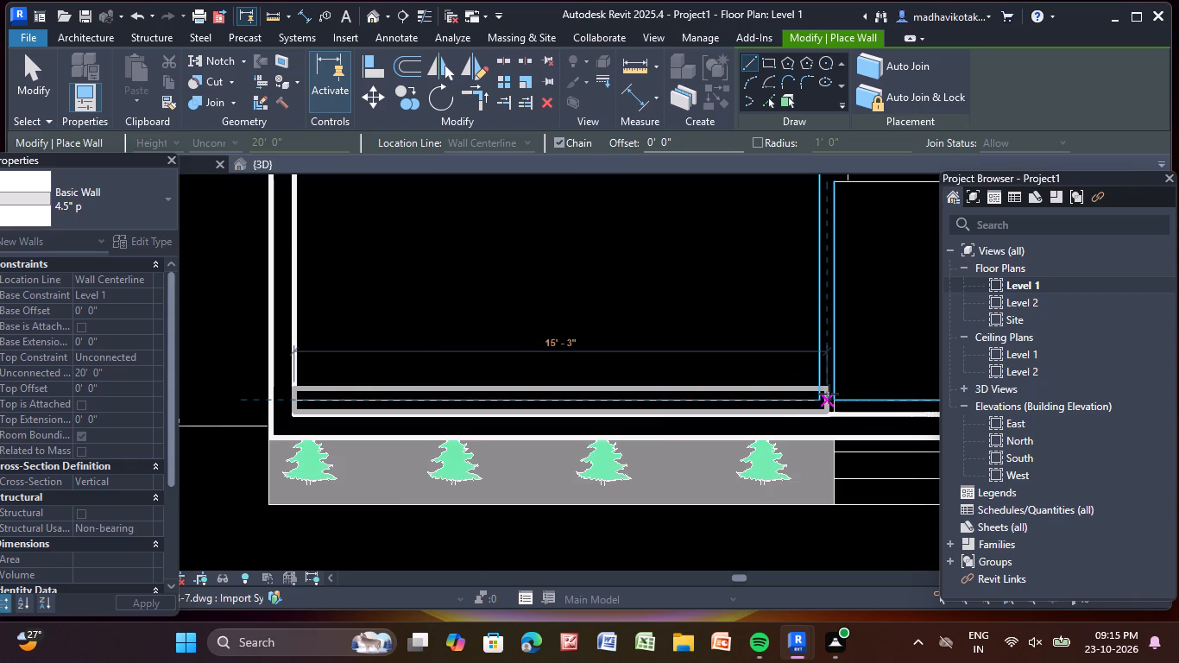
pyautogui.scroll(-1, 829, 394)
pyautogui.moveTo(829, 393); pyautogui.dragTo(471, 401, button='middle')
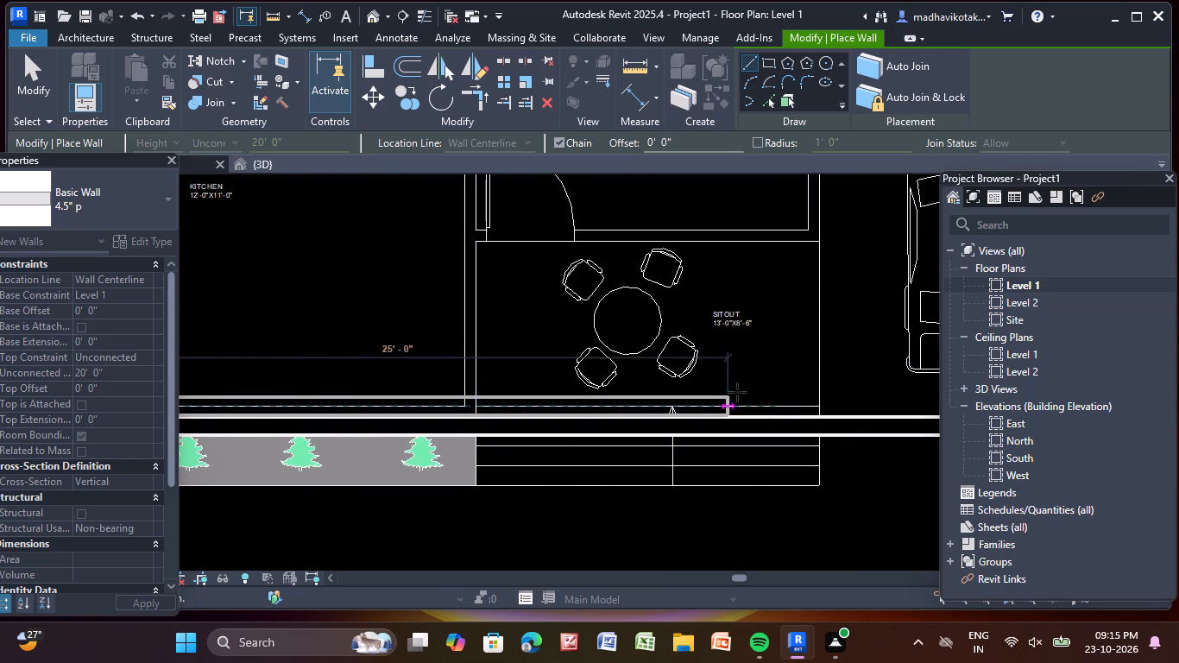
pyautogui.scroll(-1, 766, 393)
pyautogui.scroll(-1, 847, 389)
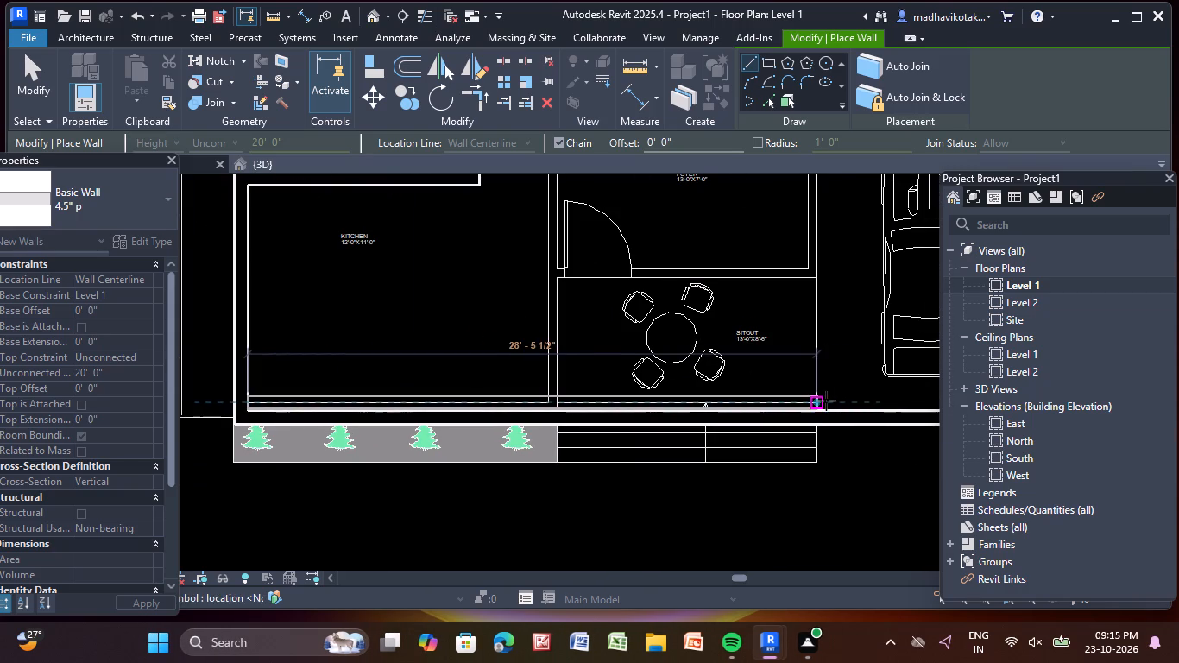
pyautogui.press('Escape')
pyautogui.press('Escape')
# Delete the 9" wall exterior wall running along the lower edge of Kitchen and Sitout.
pyautogui.click(686, 415)
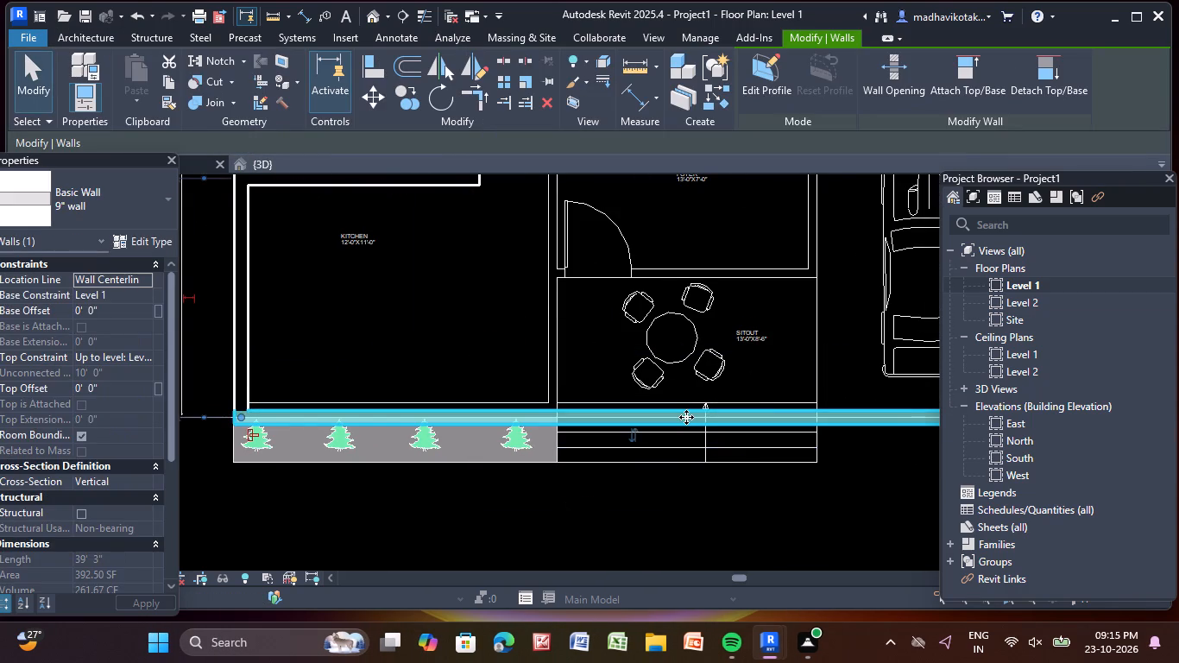
pyautogui.press('Delete')
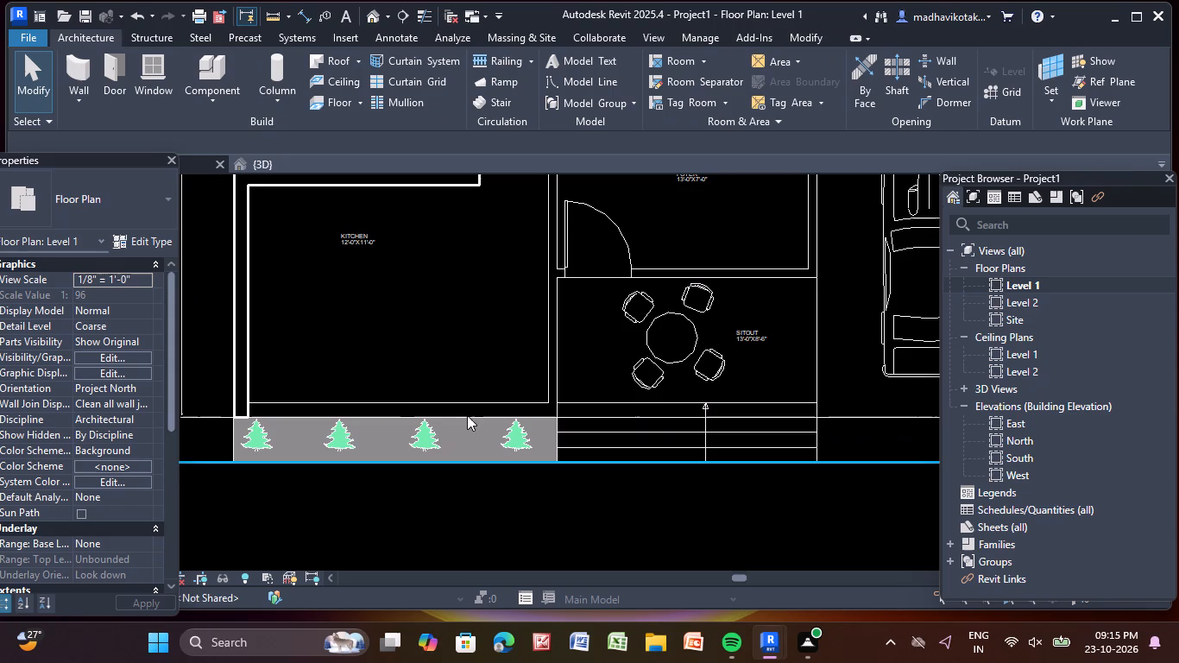
# Draw a wall of type 9" about 38' 7" long below Kitchen and Sitout, from the left exterior wall to the right one.
pyautogui.moveTo(319, 361); pyautogui.dragTo(369, 391, button='middle')
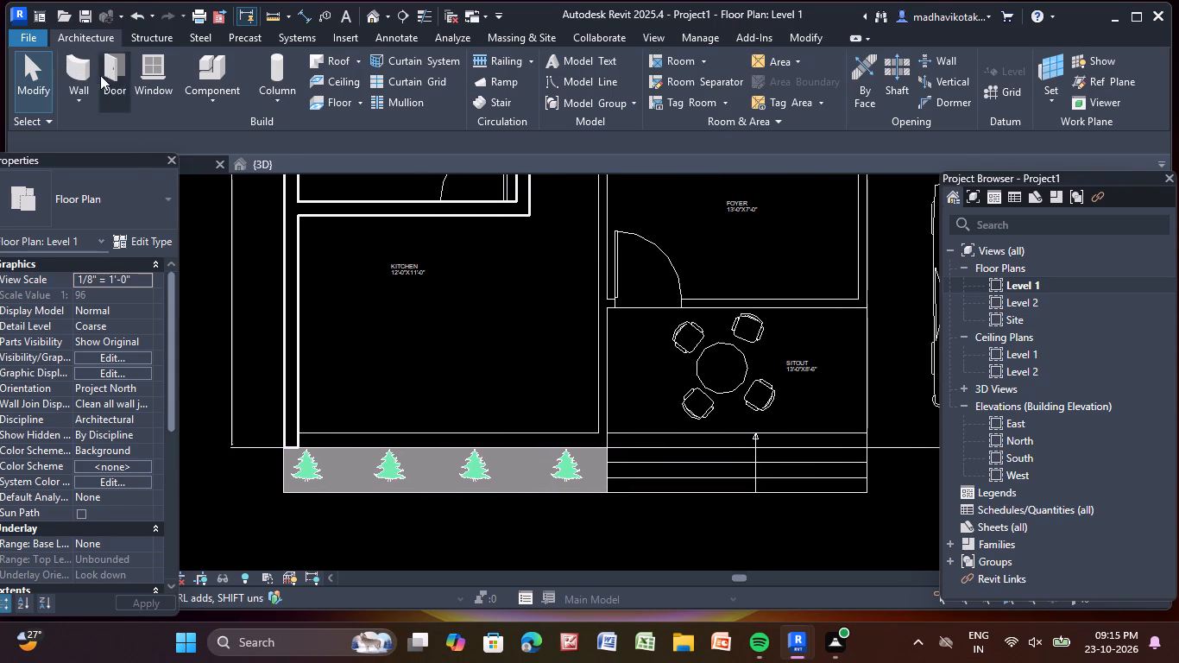
pyautogui.click(85, 70)
pyautogui.click(119, 191)
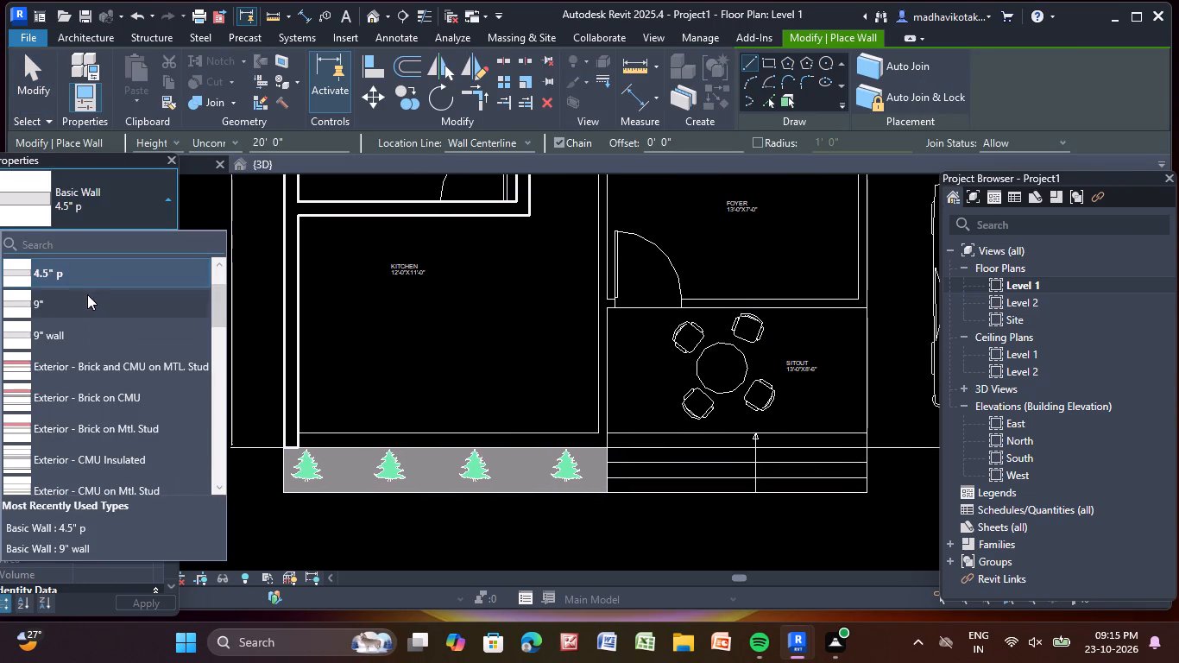
pyautogui.click(80, 307)
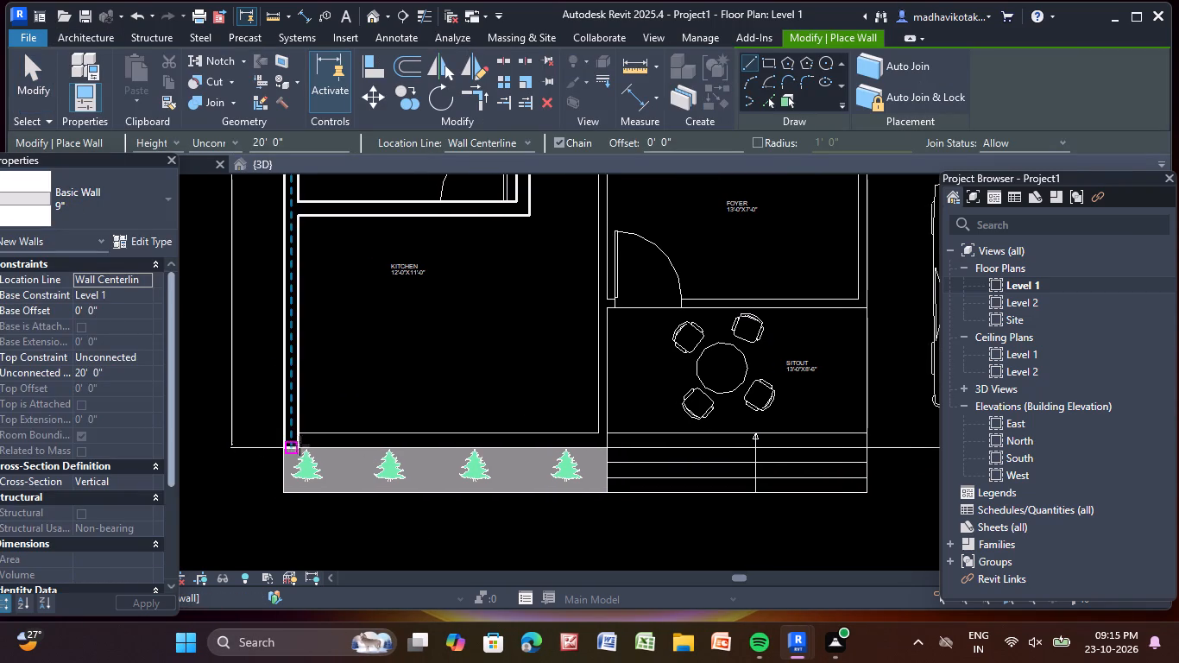
pyautogui.scroll(5, 300, 445)
pyautogui.click(300, 435)
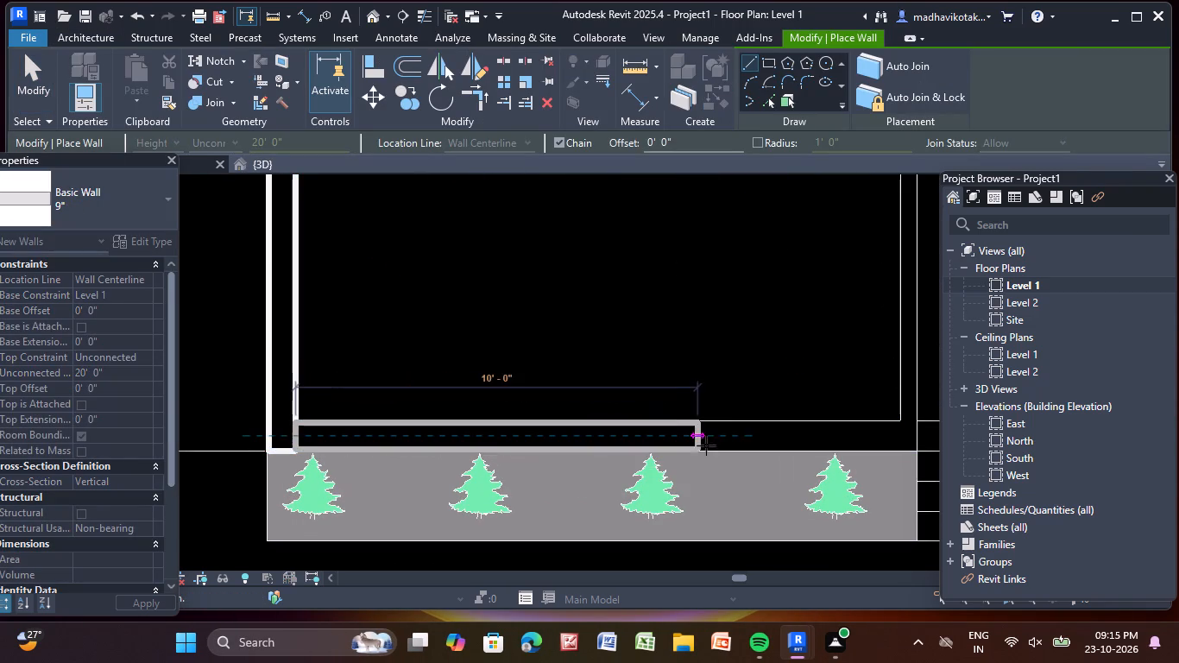
pyautogui.scroll(-3, 720, 442)
pyautogui.moveTo(720, 442); pyautogui.dragTo(175, 439, button='middle')
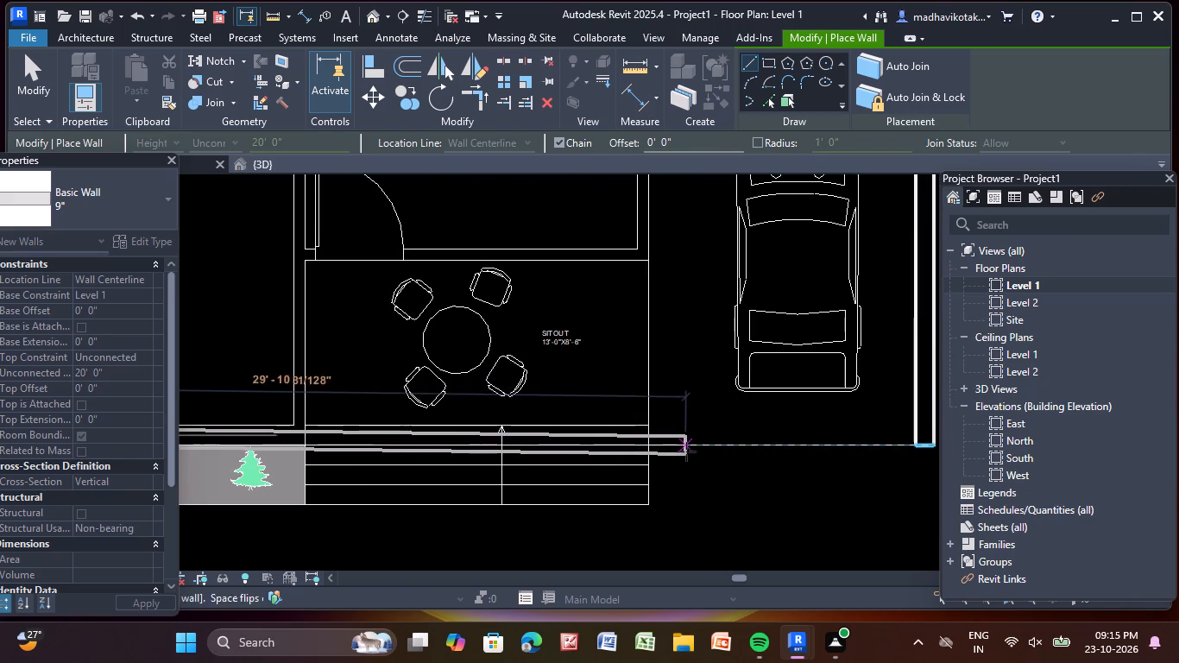
pyautogui.click(915, 421)
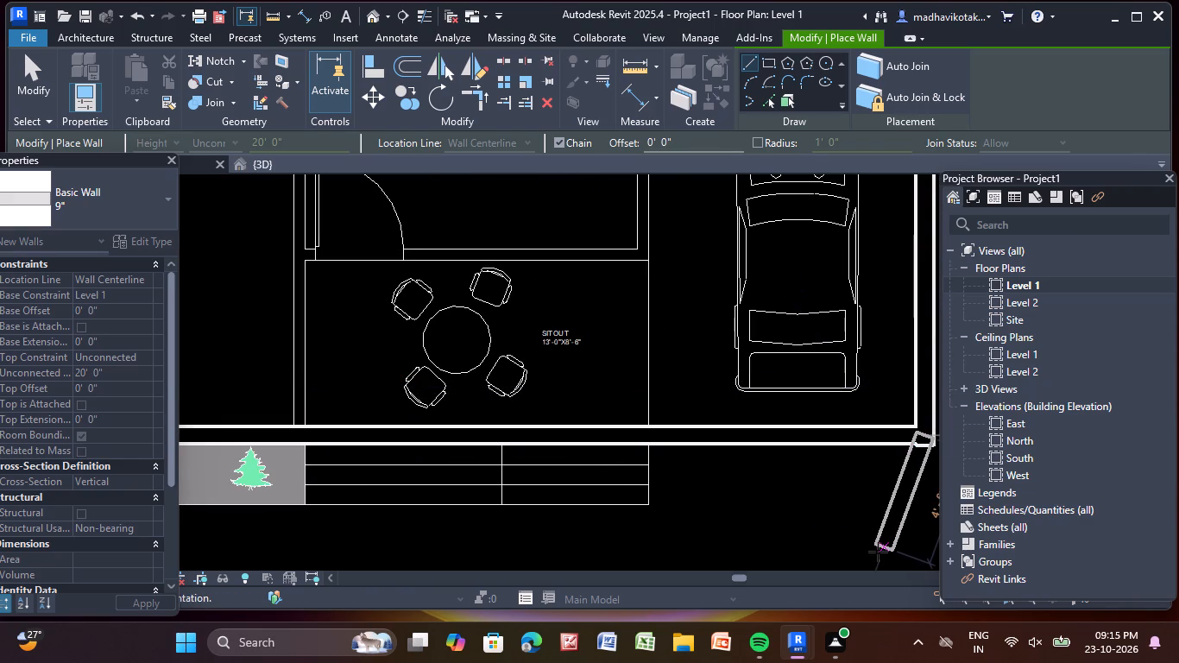
pyautogui.press('Escape')
pyautogui.scroll(-2, 827, 458)
pyautogui.scroll(4, 910, 470)
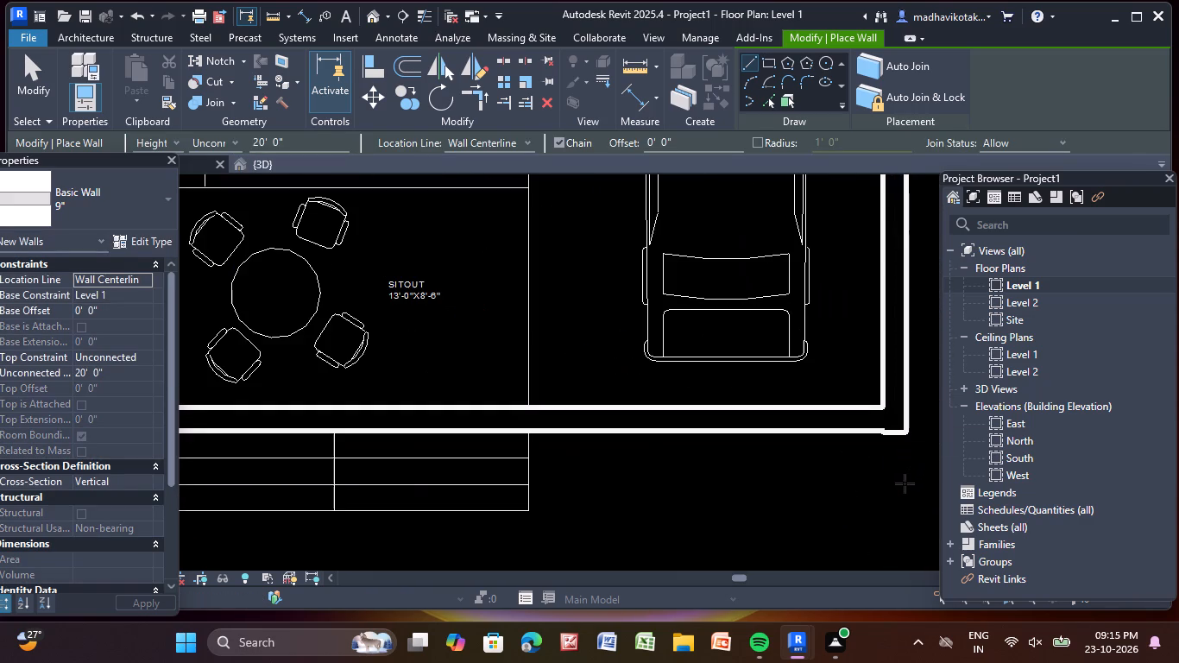
pyautogui.press('Escape')
# Delete the right exterior 9" wall beside the car parking and bedrooms.
pyautogui.click(896, 433)
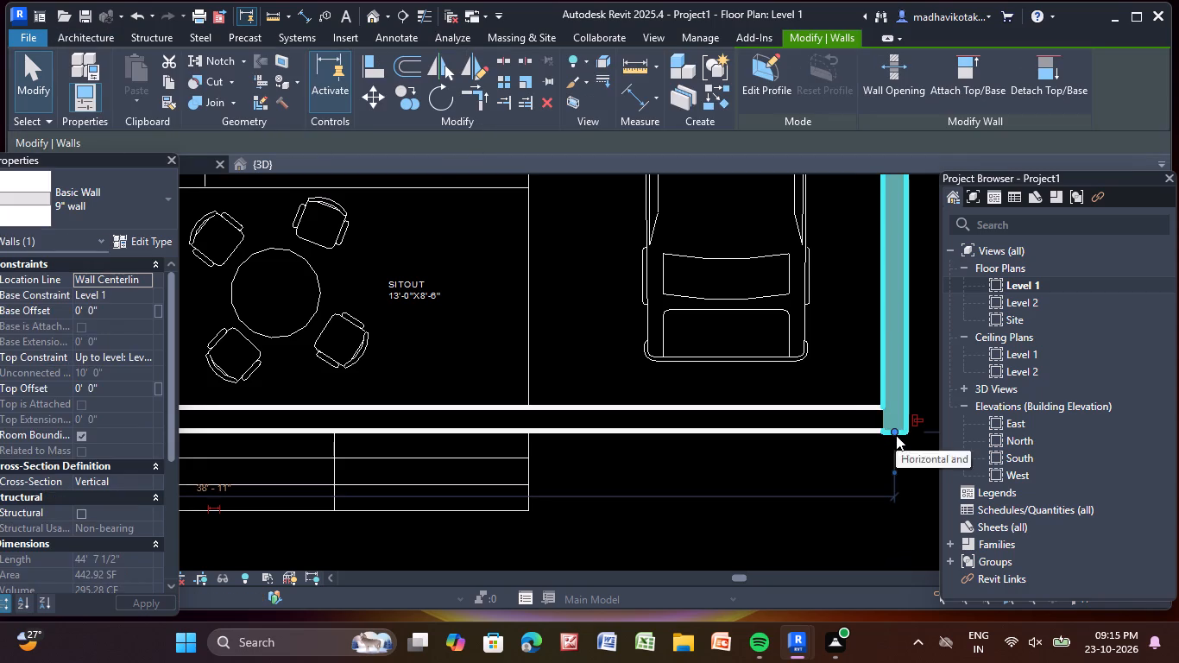
pyautogui.press('Delete')
# Draw a wall of type 9" down the plan's right side, from the upper exterior wall to the end of the lower exterior wall.
pyautogui.scroll(-2, 891, 413)
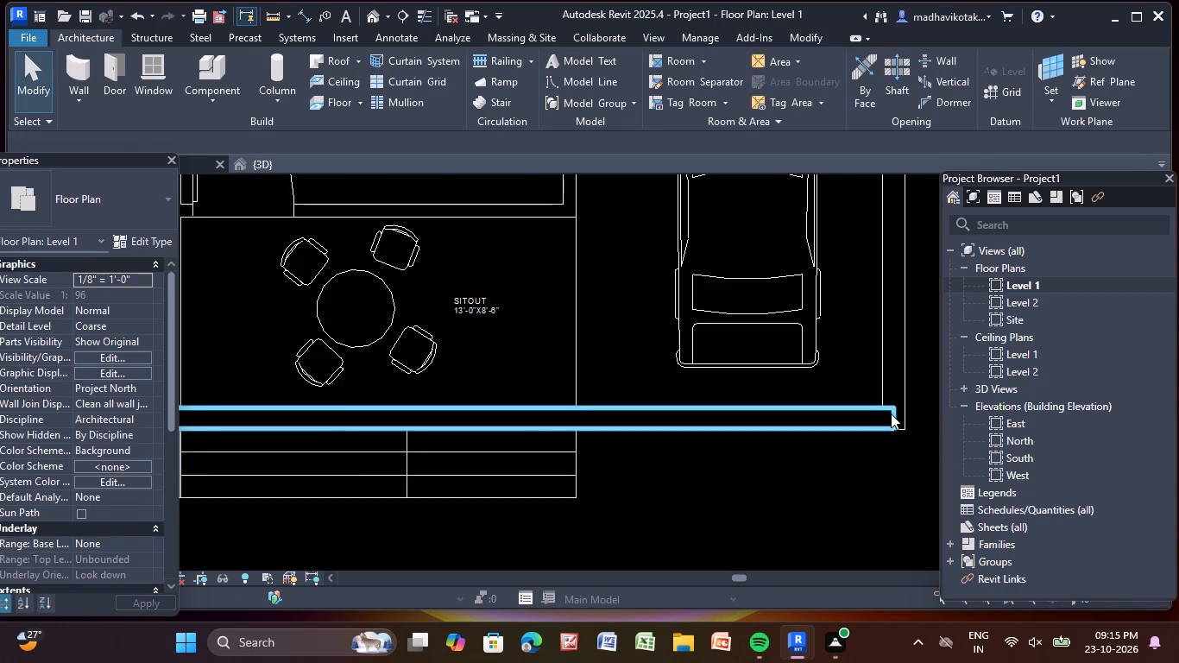
pyautogui.scroll(-6, 891, 414)
pyautogui.moveTo(882, 457); pyautogui.dragTo(874, 498, button='middle')
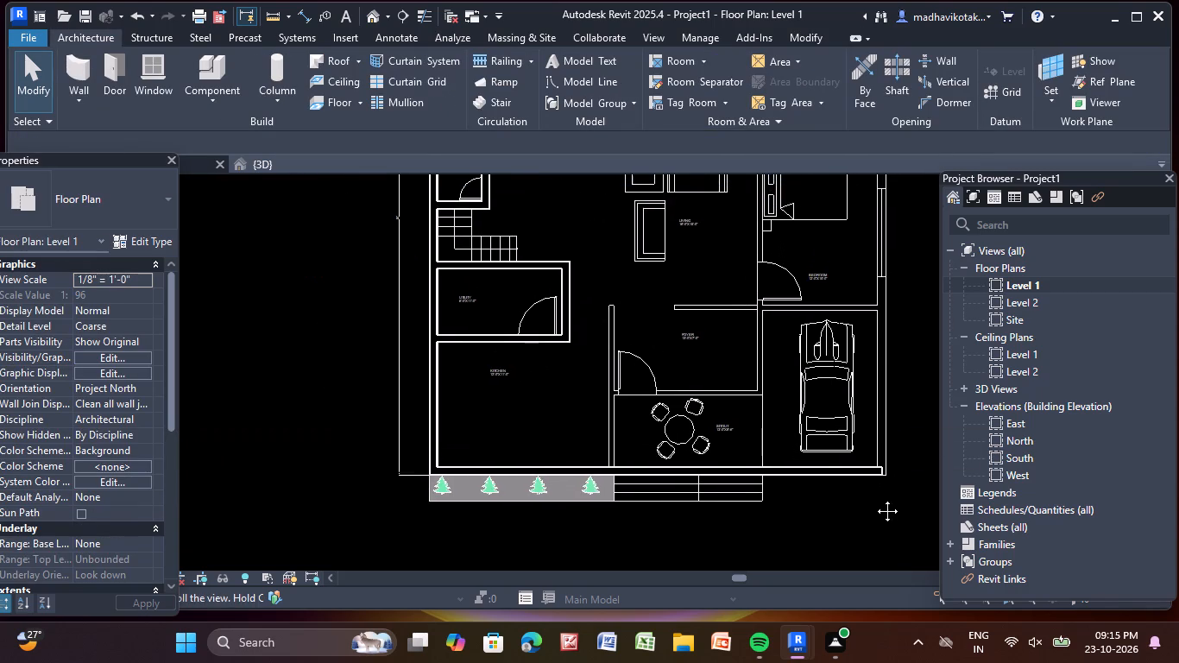
pyautogui.moveTo(874, 498); pyautogui.dragTo(869, 518, button='middle')
pyautogui.click(79, 74)
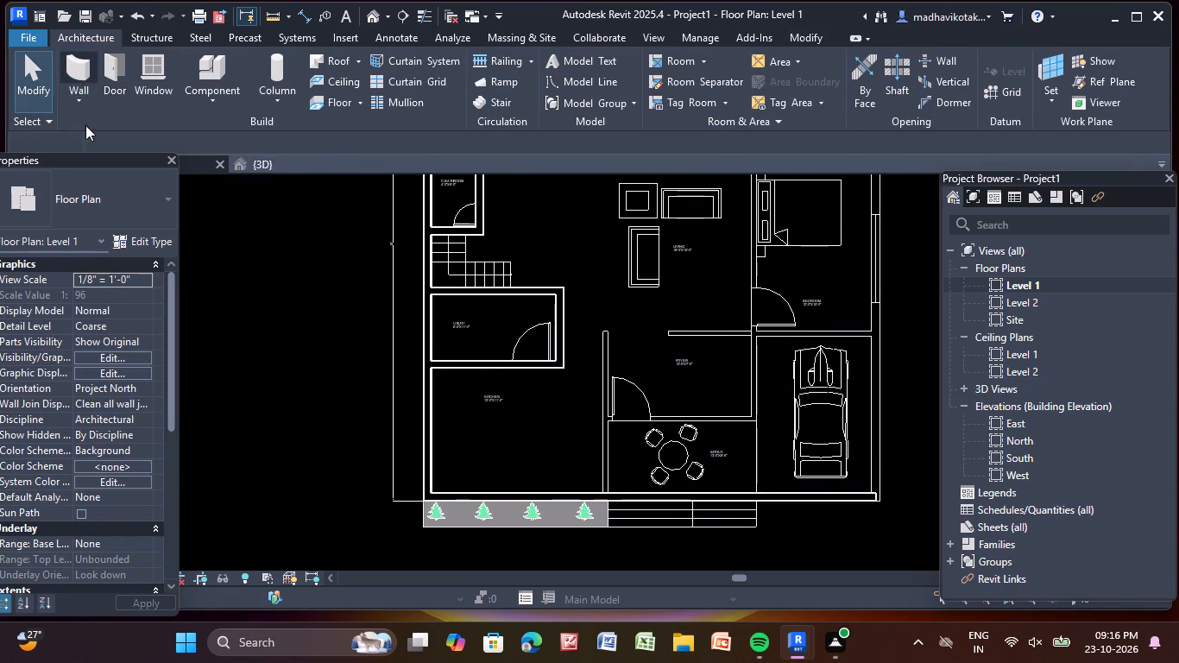
pyautogui.doubleClick(79, 194)
pyautogui.scroll(-3, 639, 297)
pyautogui.moveTo(712, 305); pyautogui.dragTo(582, 455, button='middle')
pyautogui.scroll(11, 678, 284)
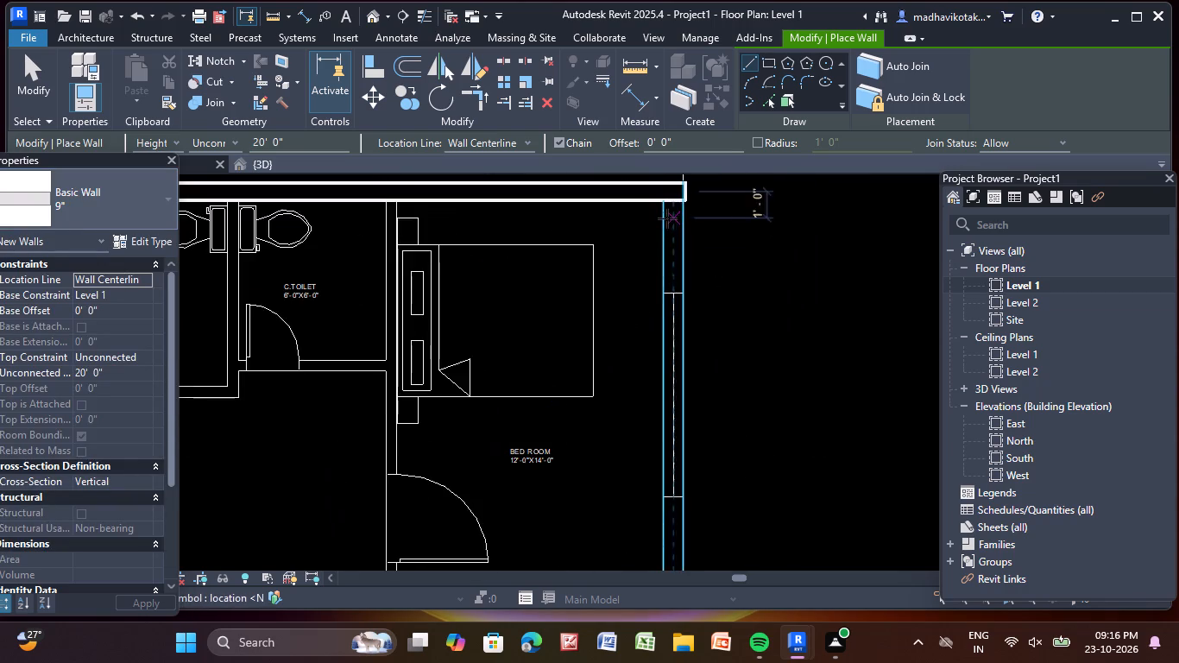
pyautogui.scroll(2, 667, 218)
pyautogui.click(675, 193)
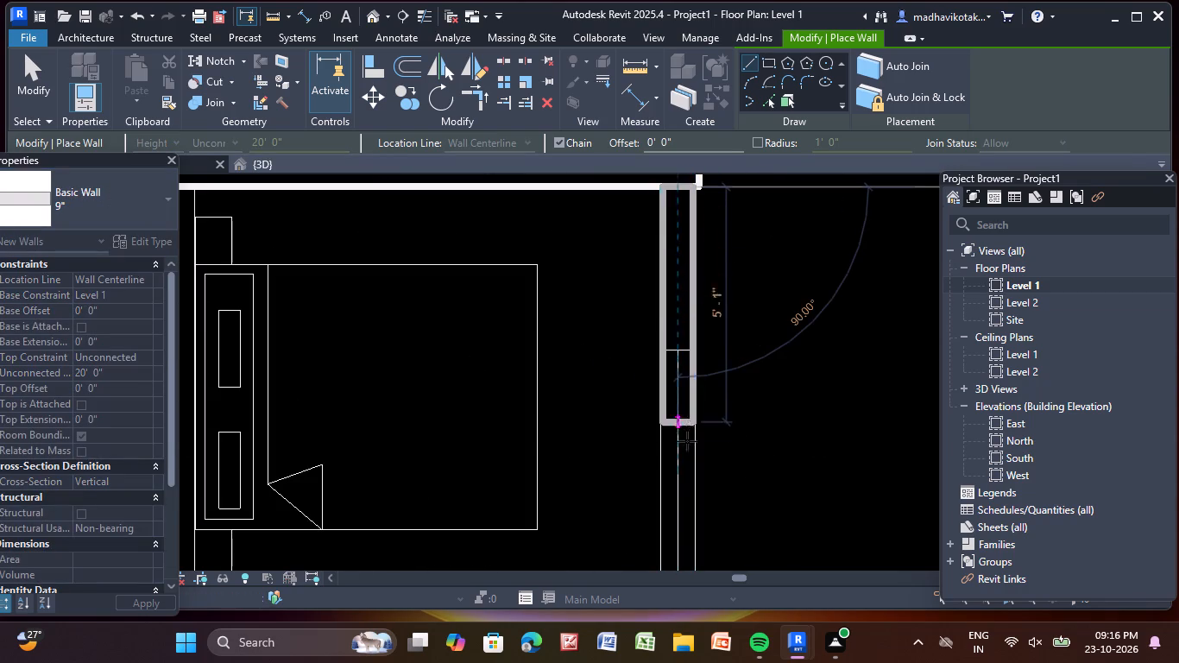
pyautogui.scroll(-4, 673, 491)
pyautogui.moveTo(674, 496); pyautogui.dragTo(593, 126, button='middle')
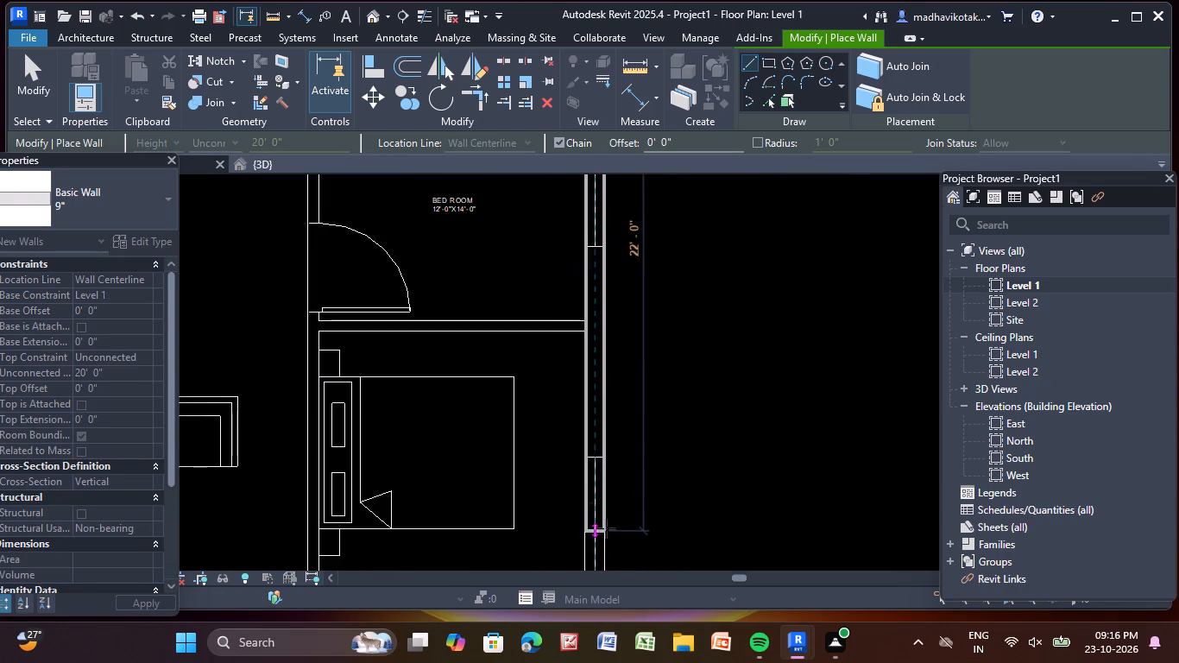
pyautogui.moveTo(602, 487); pyautogui.dragTo(545, 85, button='middle')
pyautogui.scroll(-1, 549, 532)
pyautogui.moveTo(548, 529); pyautogui.dragTo(490, 97, button='middle')
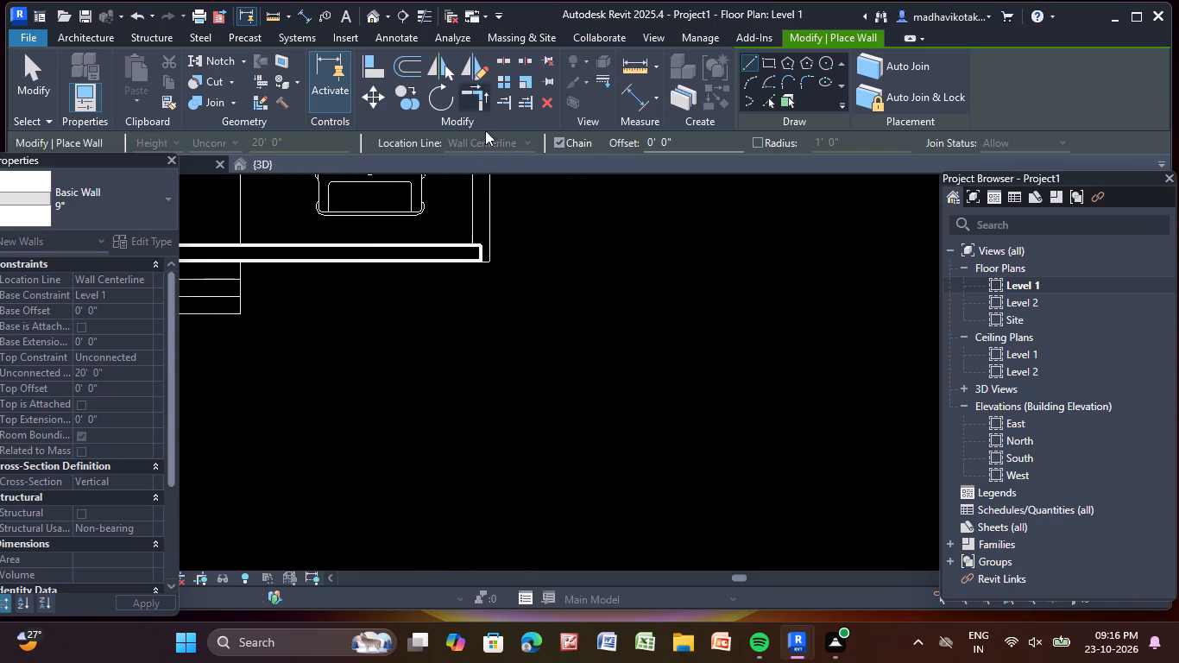
pyautogui.scroll(5, 476, 259)
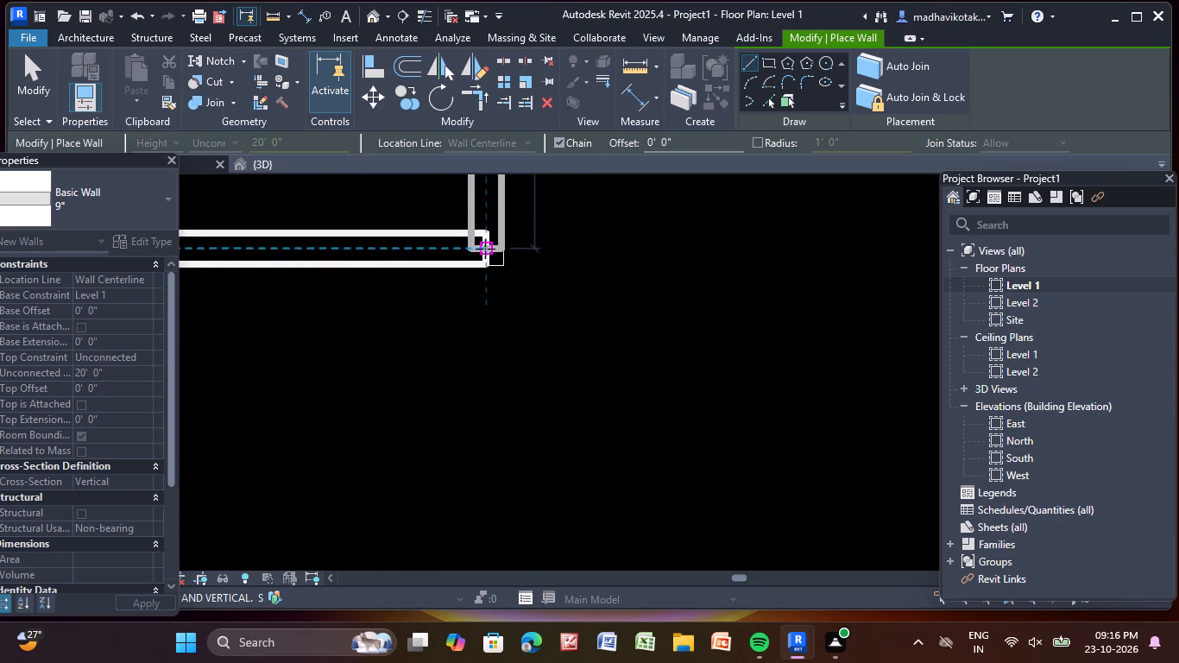
pyautogui.click(479, 231)
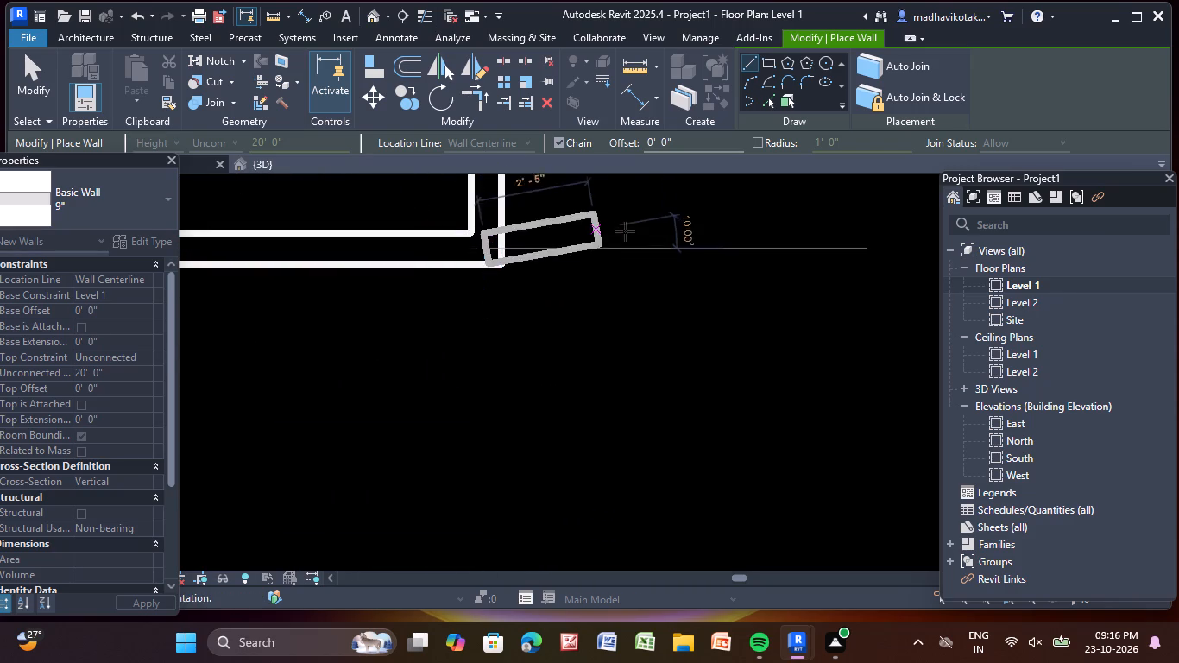
pyautogui.press('Escape')
pyautogui.scroll(-10, 601, 266)
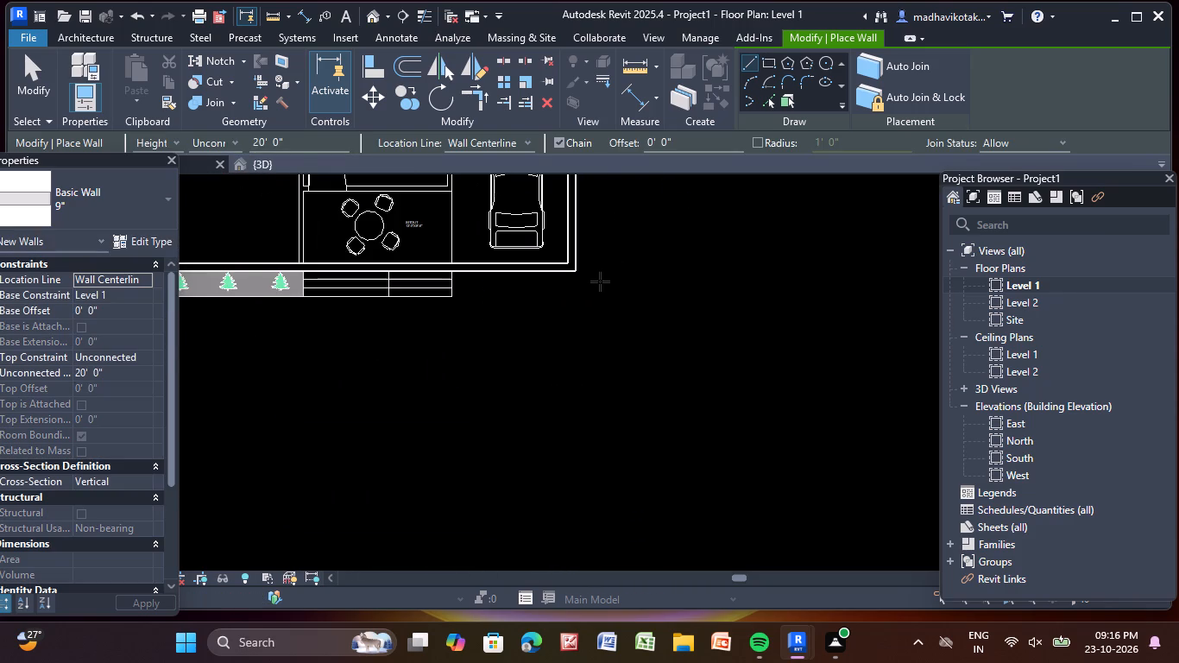
pyautogui.moveTo(600, 287); pyautogui.dragTo(711, 430, button='middle')
pyautogui.scroll(5, 690, 409)
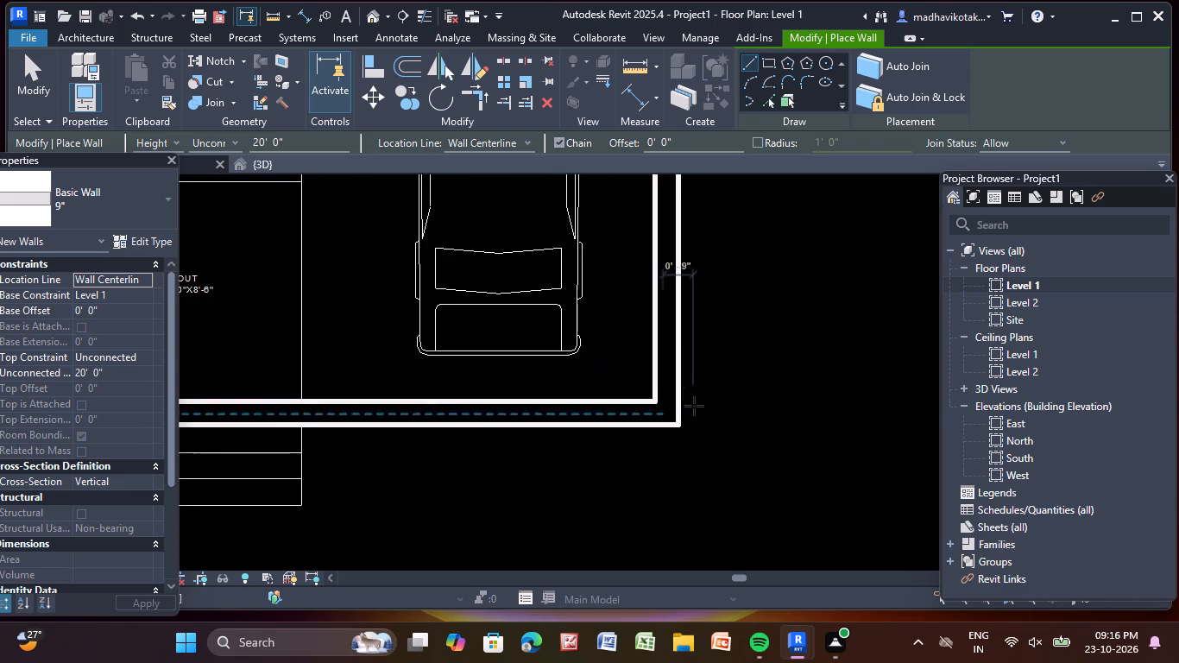
pyautogui.scroll(11, 694, 406)
pyautogui.press('Escape')
# Draw a wall of type 4.5" p about 5' 11" long along the lower edge of A.Toilet, starting at the M.Bed Room wall.
pyautogui.scroll(-8, 692, 410)
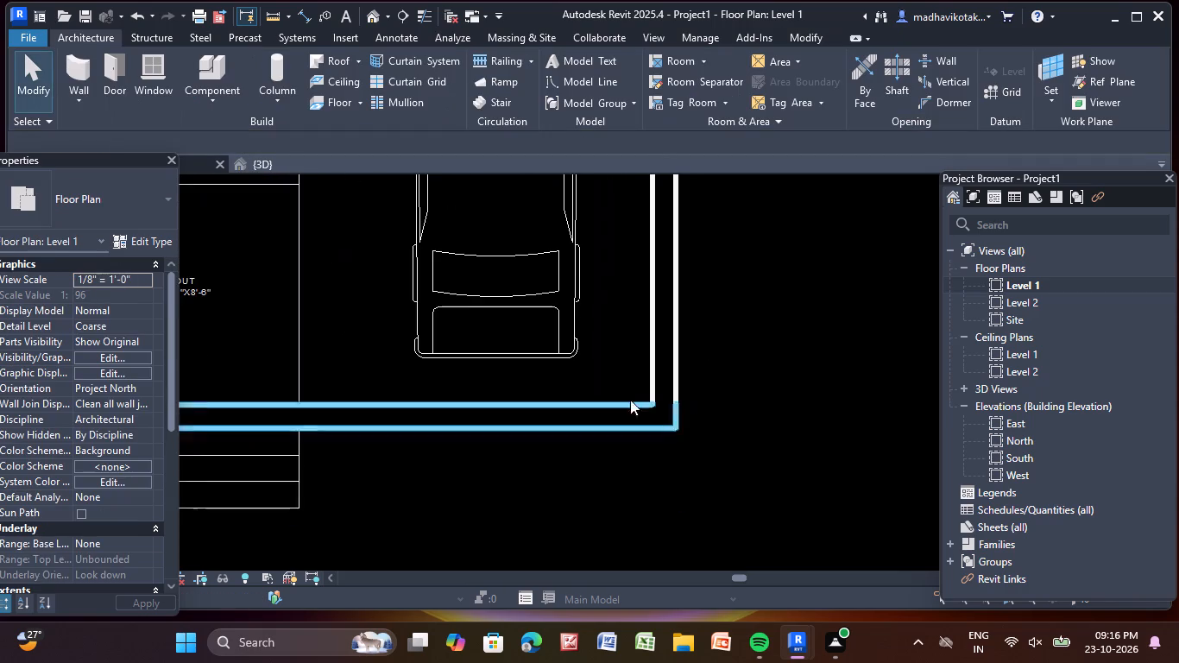
pyautogui.scroll(-10, 604, 368)
pyautogui.moveTo(401, 326); pyautogui.dragTo(506, 447, button='middle')
pyautogui.scroll(-1, 413, 345)
pyautogui.moveTo(361, 261); pyautogui.dragTo(407, 375, button='middle')
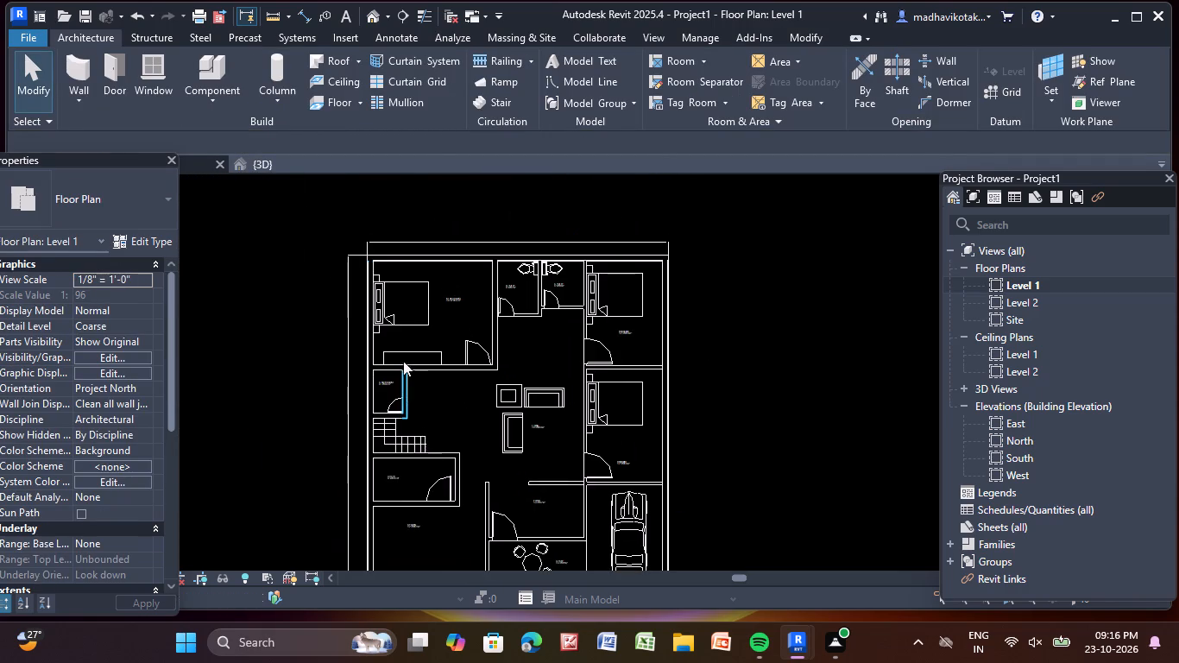
pyautogui.click(80, 111)
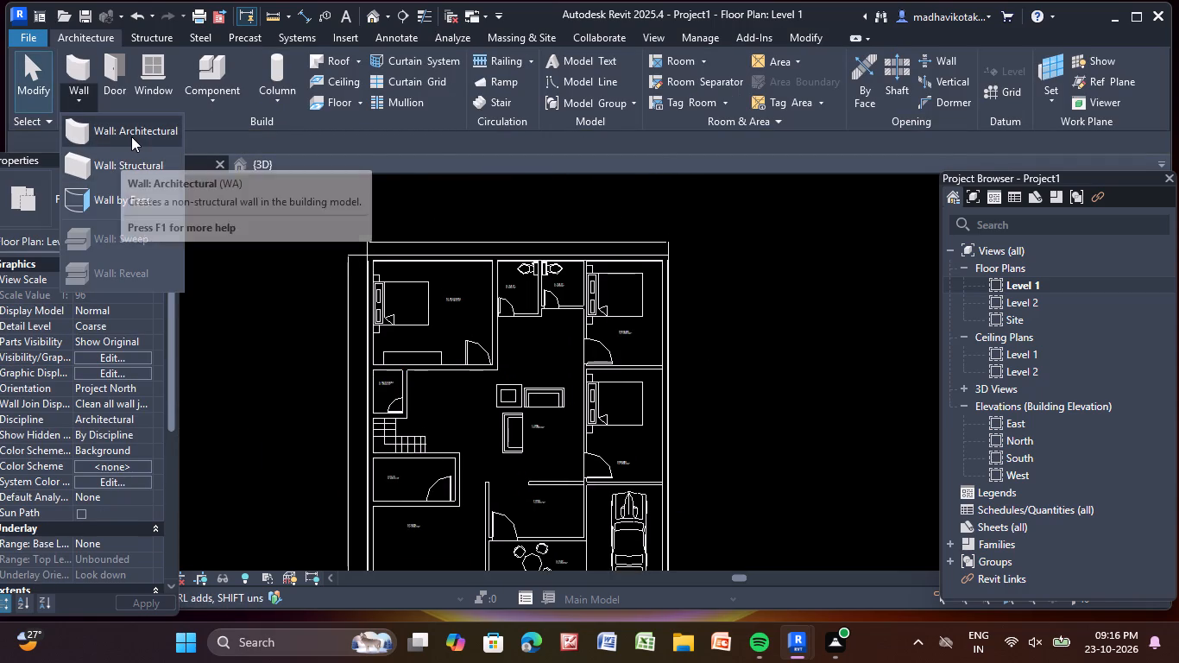
pyautogui.click(131, 136)
pyautogui.click(150, 210)
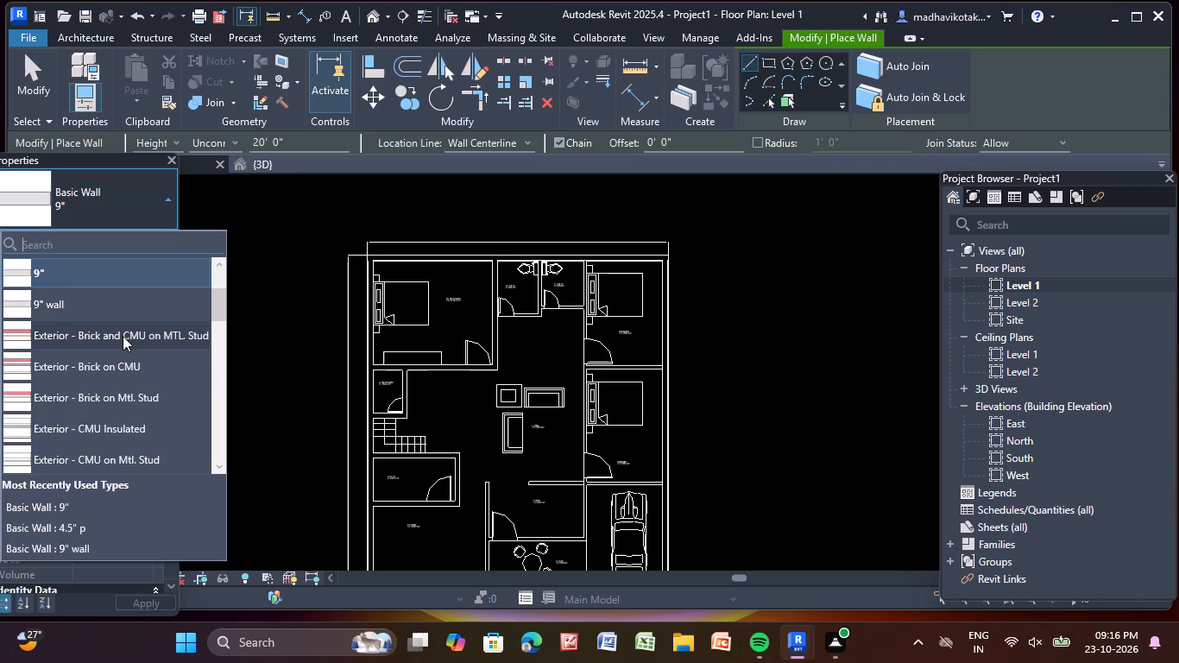
pyautogui.click(89, 525)
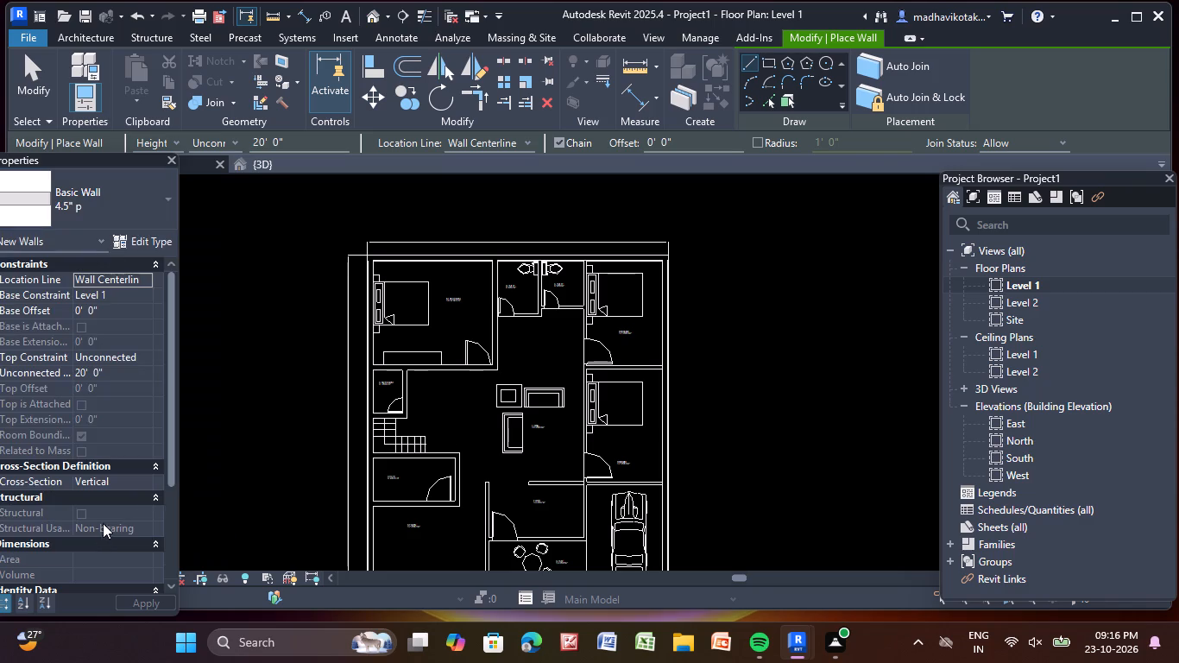
pyautogui.scroll(12, 514, 315)
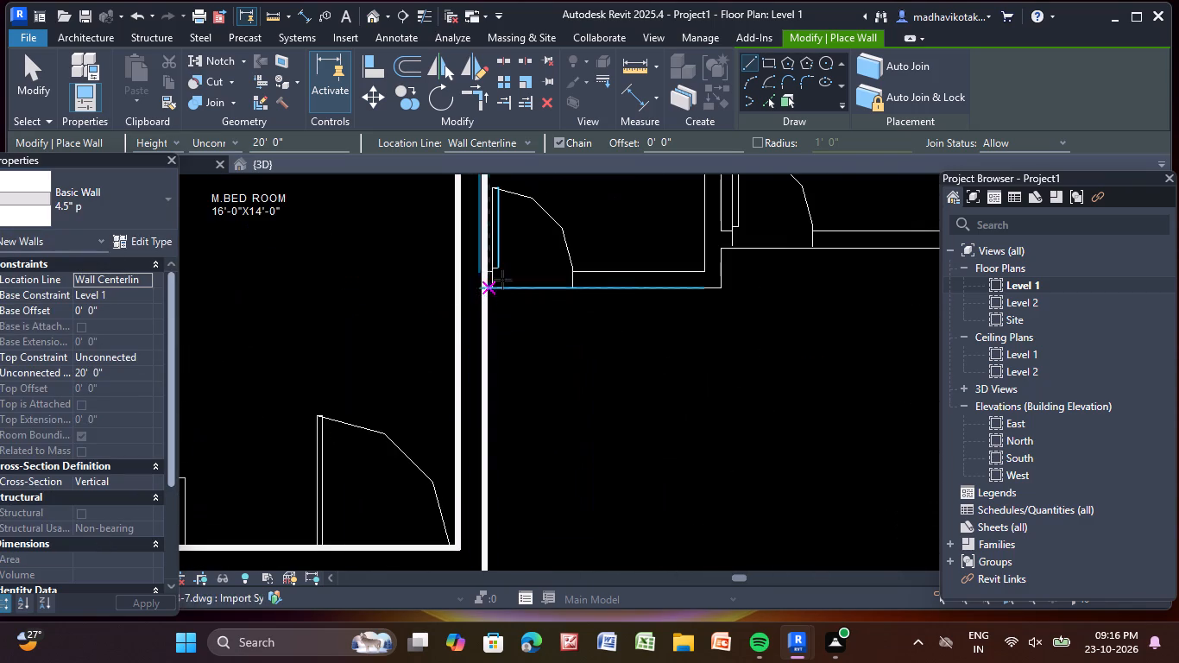
pyautogui.scroll(2, 495, 289)
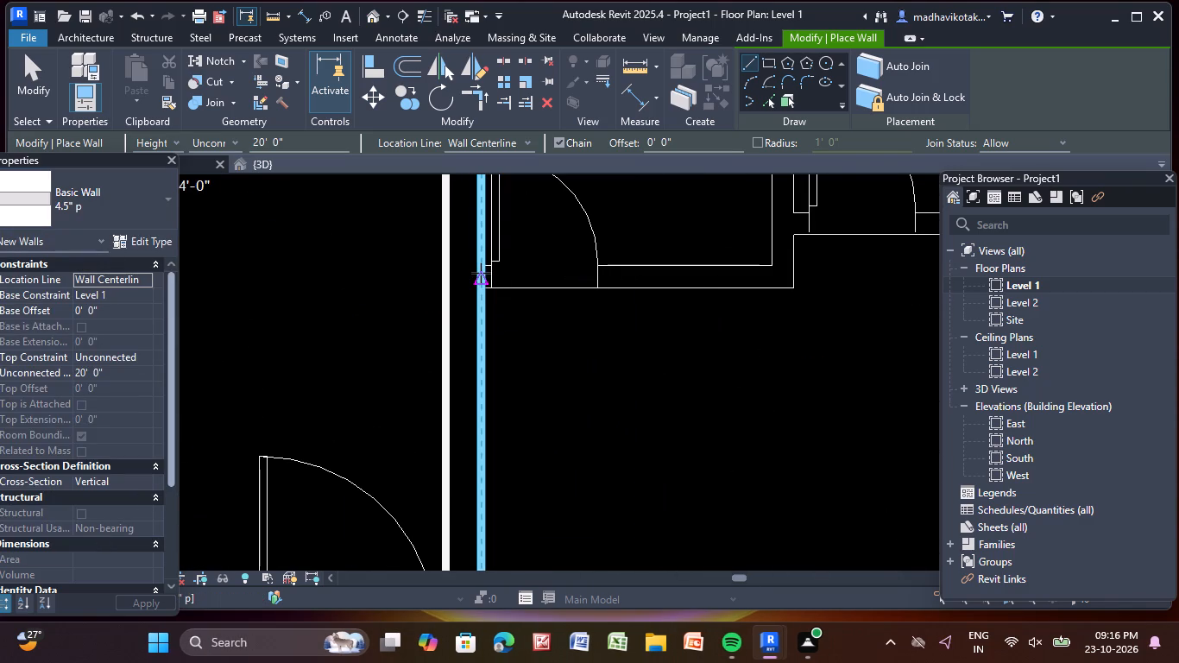
pyautogui.click(481, 273)
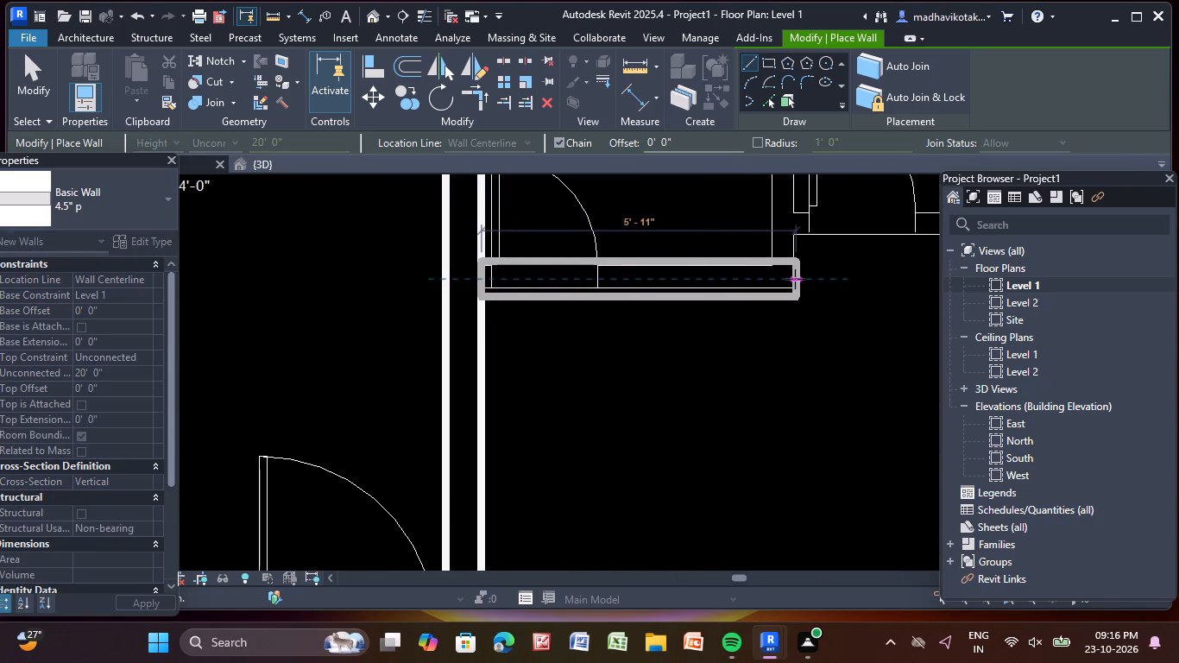
pyautogui.click(795, 279)
pyautogui.press('Escape')
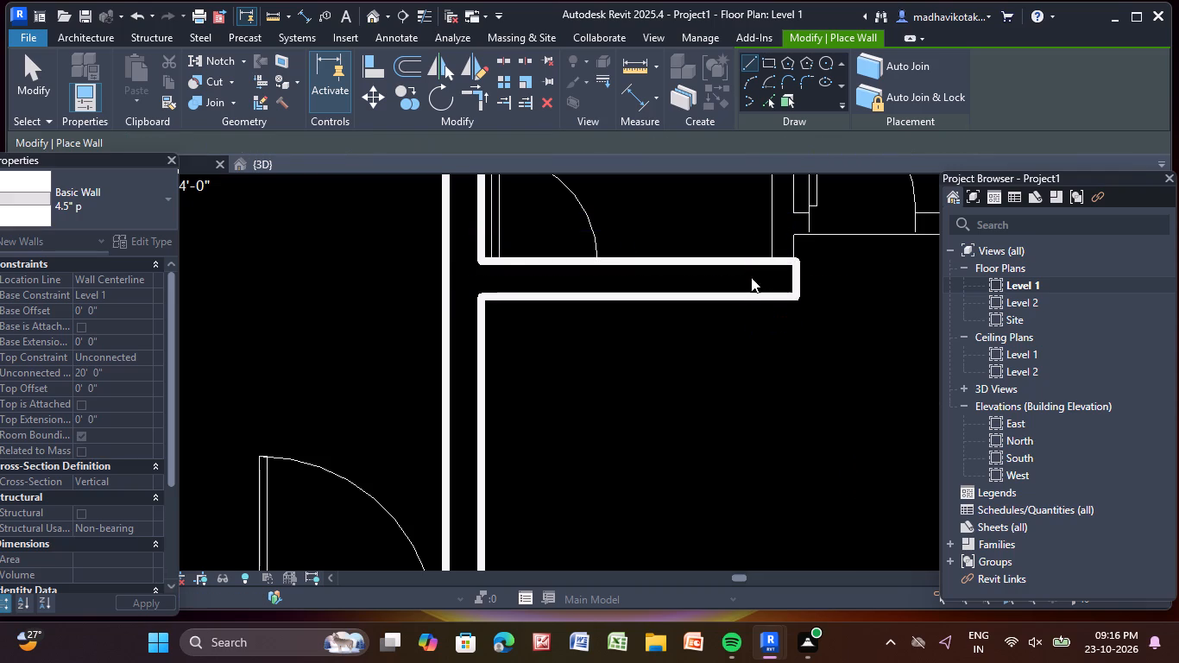
# Draw a 4.5" p wall about 6' 11 1/2" long between A.Toilet and C.Toilet, from the upper exterior wall to A.Toilet's lower wall.
pyautogui.scroll(-3, 749, 277)
pyautogui.moveTo(746, 290); pyautogui.dragTo(608, 522, button='middle')
pyautogui.scroll(6, 630, 277)
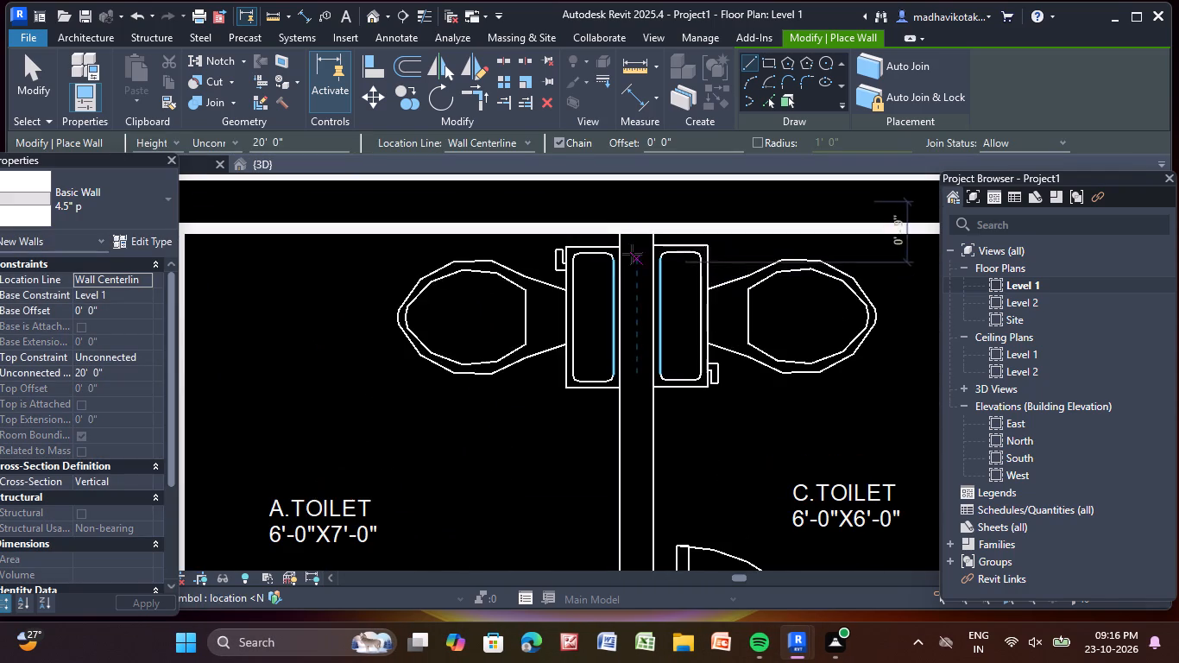
pyautogui.click(637, 232)
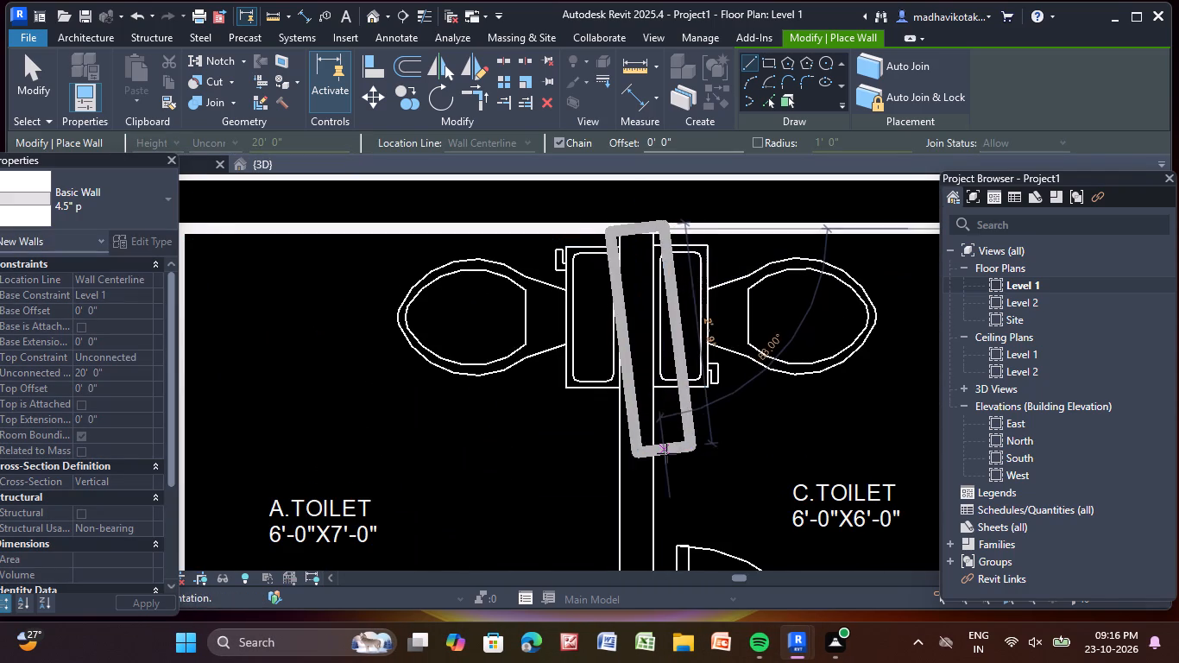
pyautogui.scroll(-4, 646, 474)
pyautogui.moveTo(645, 470); pyautogui.dragTo(602, 194, button='middle')
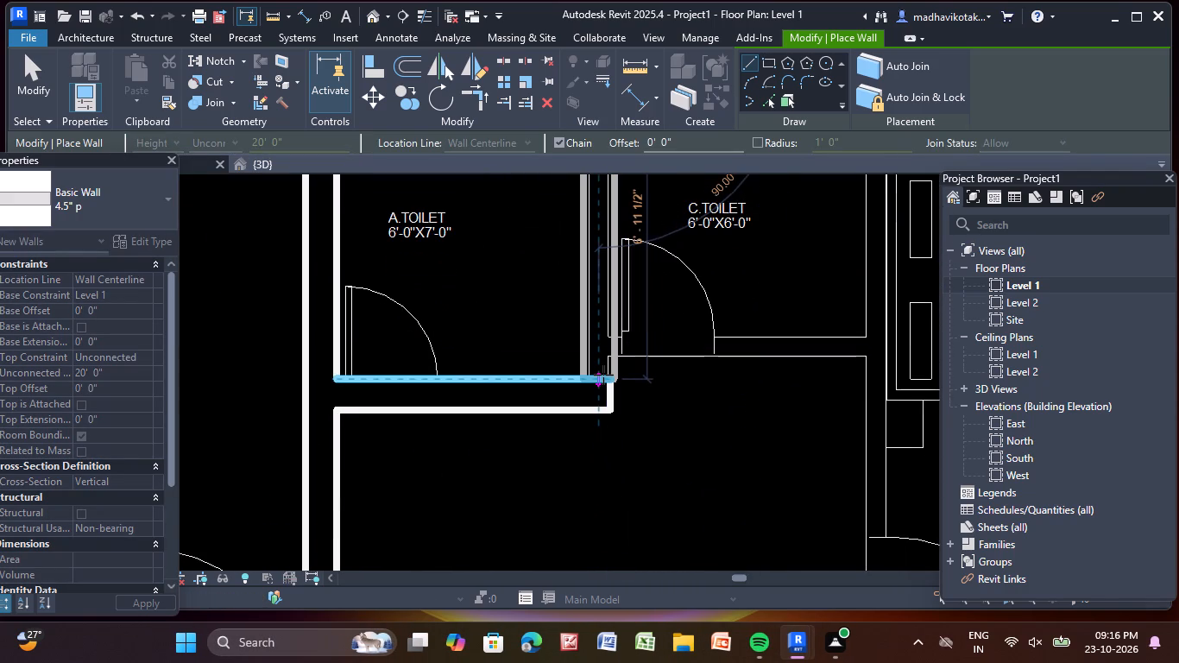
pyautogui.click(603, 375)
pyautogui.press('Escape')
# Draw a straight 4.5" p wall from the upper exterior wall between C.Toilet and Bed Room down to the lower exterior wall beside Sitout.
pyautogui.scroll(-4, 615, 371)
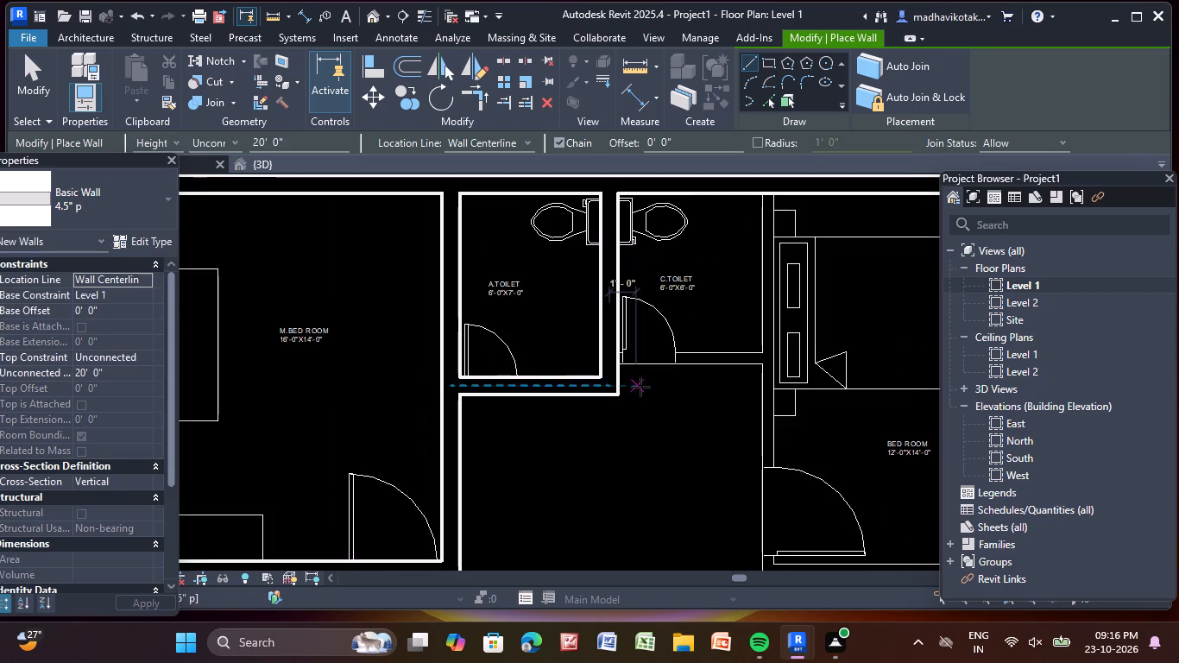
pyautogui.moveTo(641, 388); pyautogui.dragTo(507, 489, button='middle')
pyautogui.scroll(5, 641, 302)
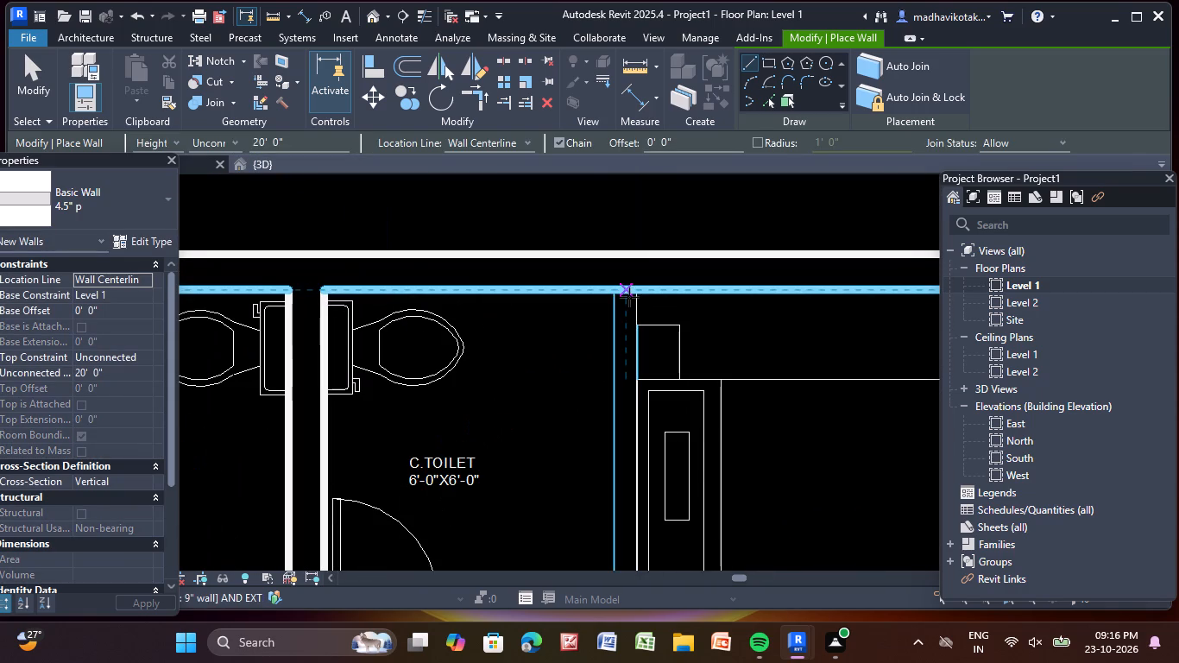
pyautogui.click(629, 297)
pyautogui.scroll(-3, 634, 475)
pyautogui.moveTo(634, 474); pyautogui.dragTo(603, 310, button='middle')
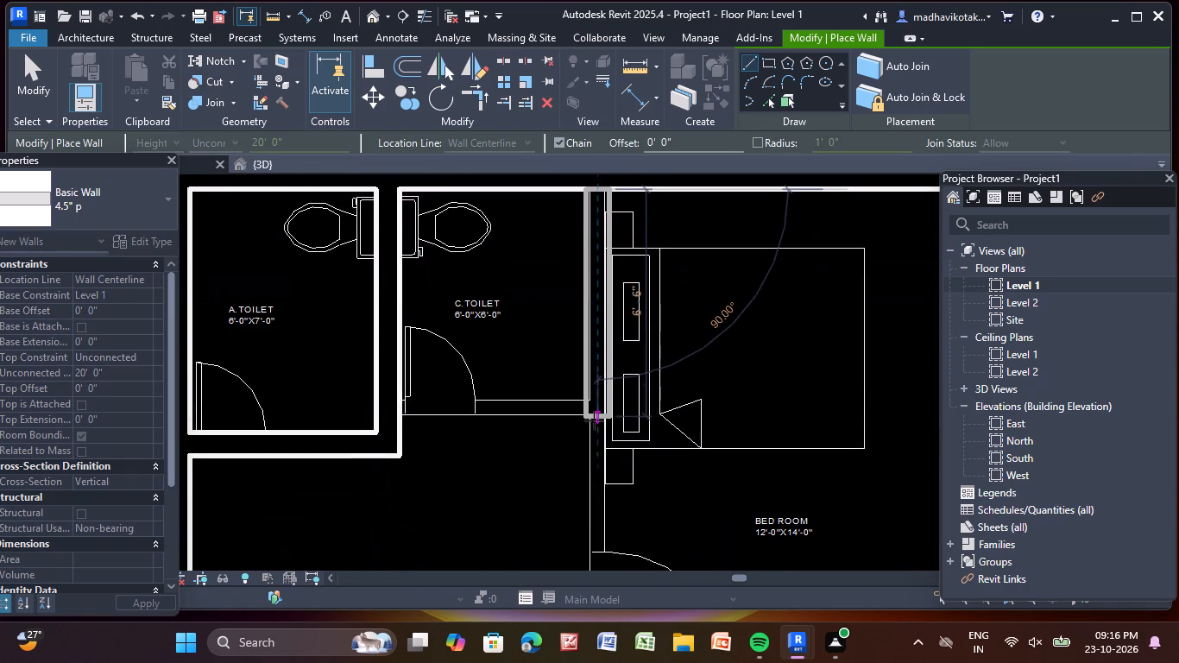
pyautogui.moveTo(598, 526); pyautogui.dragTo(542, 198, button='middle')
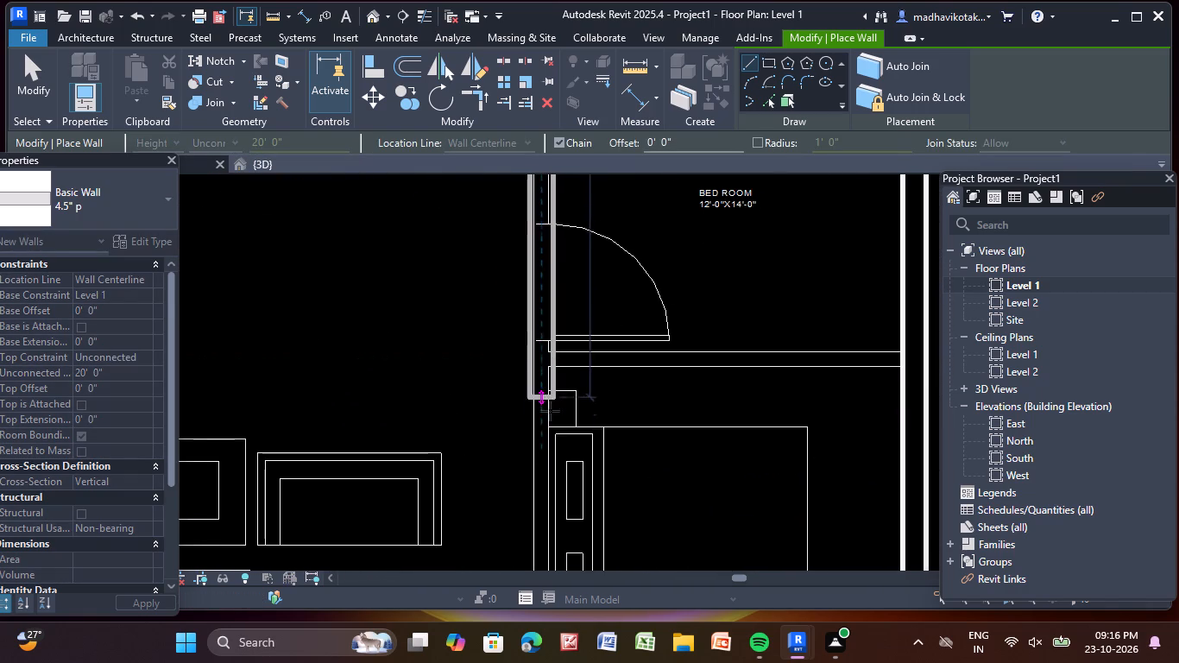
pyautogui.scroll(-2, 546, 430)
pyautogui.moveTo(546, 431); pyautogui.dragTo(486, 29, button='middle')
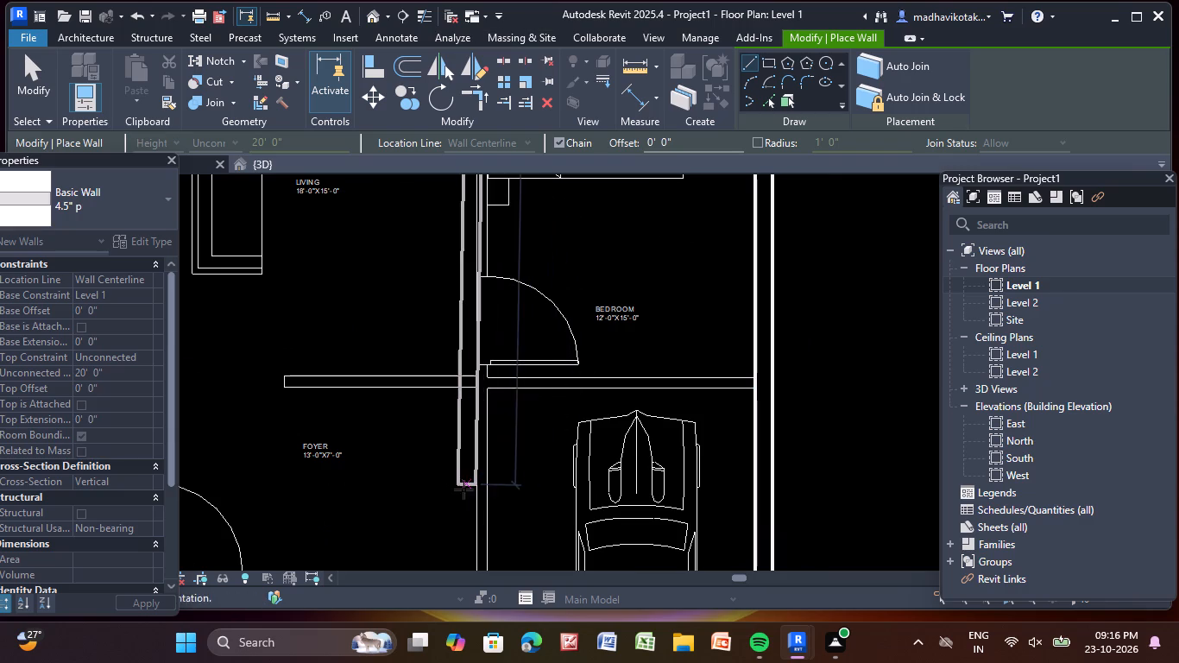
pyautogui.moveTo(480, 486); pyautogui.dragTo(385, 71, button='middle')
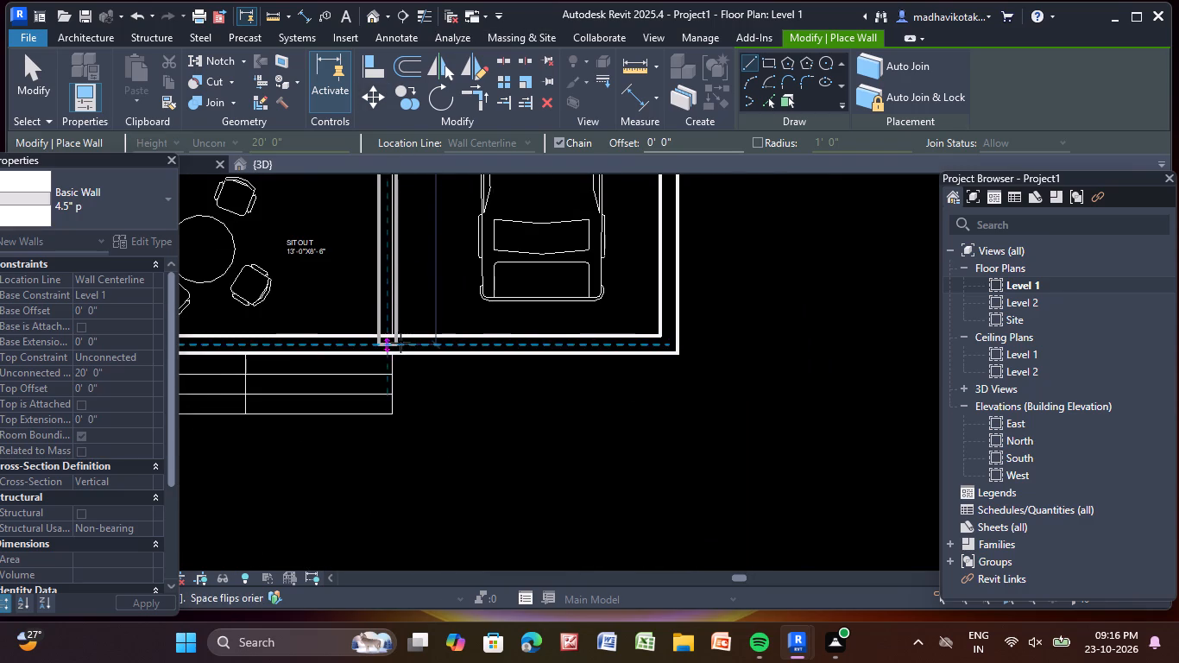
pyautogui.click(391, 337)
pyautogui.press('Escape')
# Draw a 4.5" p wall about 18' long from the right exterior wall, between Bedroom and car parking, to the end of Foyer's upper partition.
pyautogui.scroll(-3, 414, 277)
pyautogui.moveTo(418, 281); pyautogui.dragTo(497, 549, button='middle')
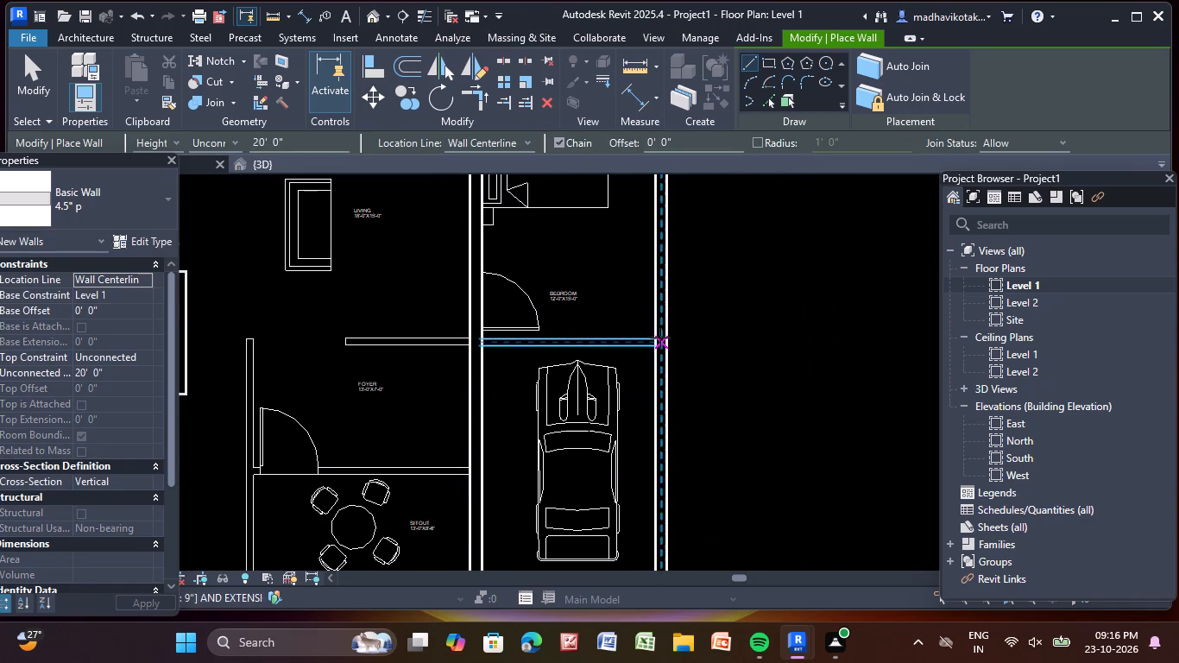
pyautogui.scroll(9, 660, 338)
pyautogui.click(654, 344)
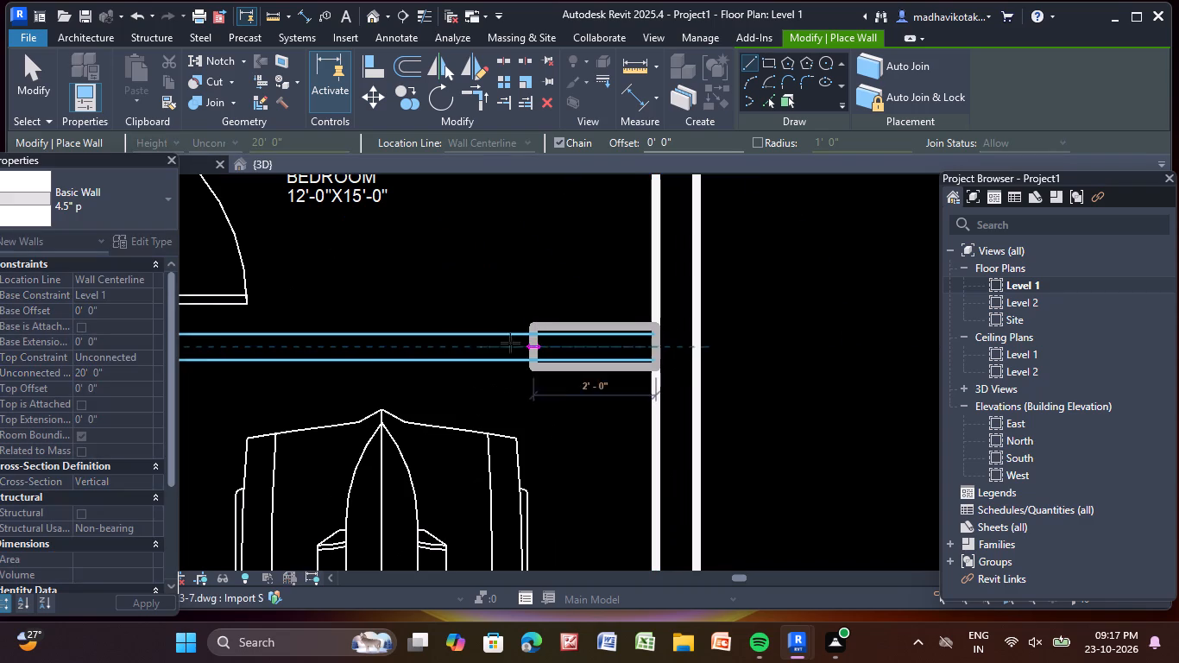
pyautogui.scroll(-2, 374, 349)
pyautogui.moveTo(374, 349); pyautogui.dragTo(678, 357, button='middle')
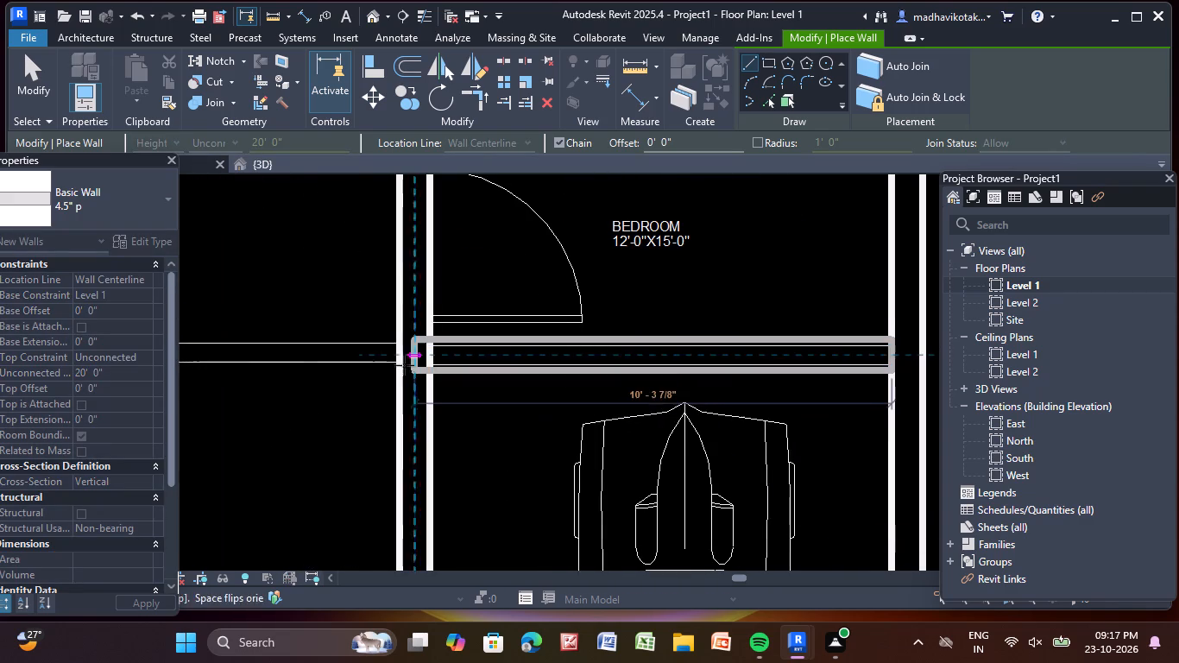
pyautogui.moveTo(340, 363); pyautogui.dragTo(587, 331, button='middle')
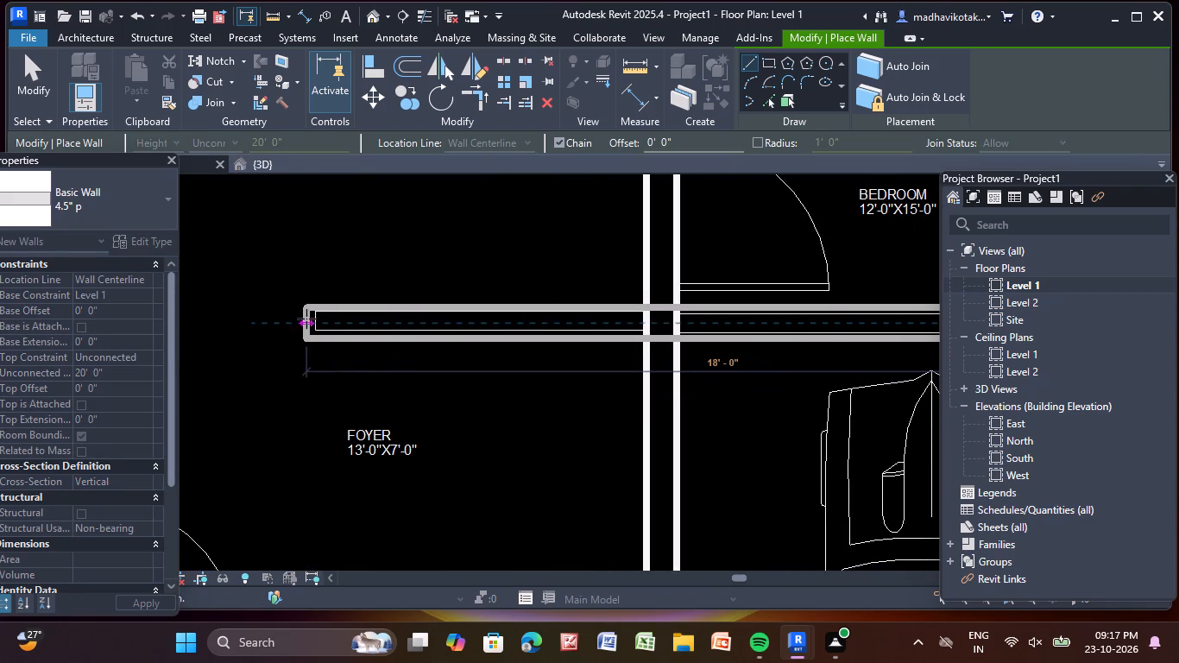
pyautogui.click(311, 317)
pyautogui.press('Escape')
# Draw a 4.5" p wall between the 12'-0"x14'-0" and 12'-0"x15'-0" bedrooms, from the long vertical partition to the right exterior wall.
pyautogui.scroll(-6, 362, 333)
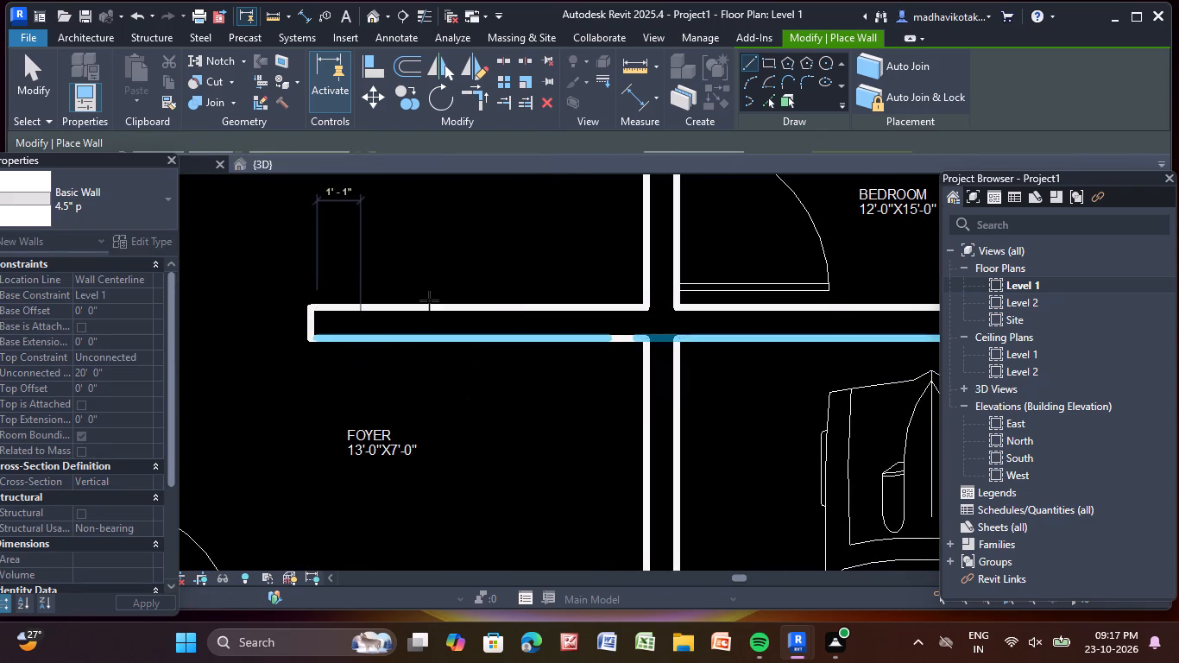
pyautogui.scroll(-2, 473, 275)
pyautogui.moveTo(479, 275); pyautogui.dragTo(495, 473, button='middle')
pyautogui.moveTo(509, 231); pyautogui.dragTo(519, 367, button='middle')
pyautogui.scroll(10, 532, 407)
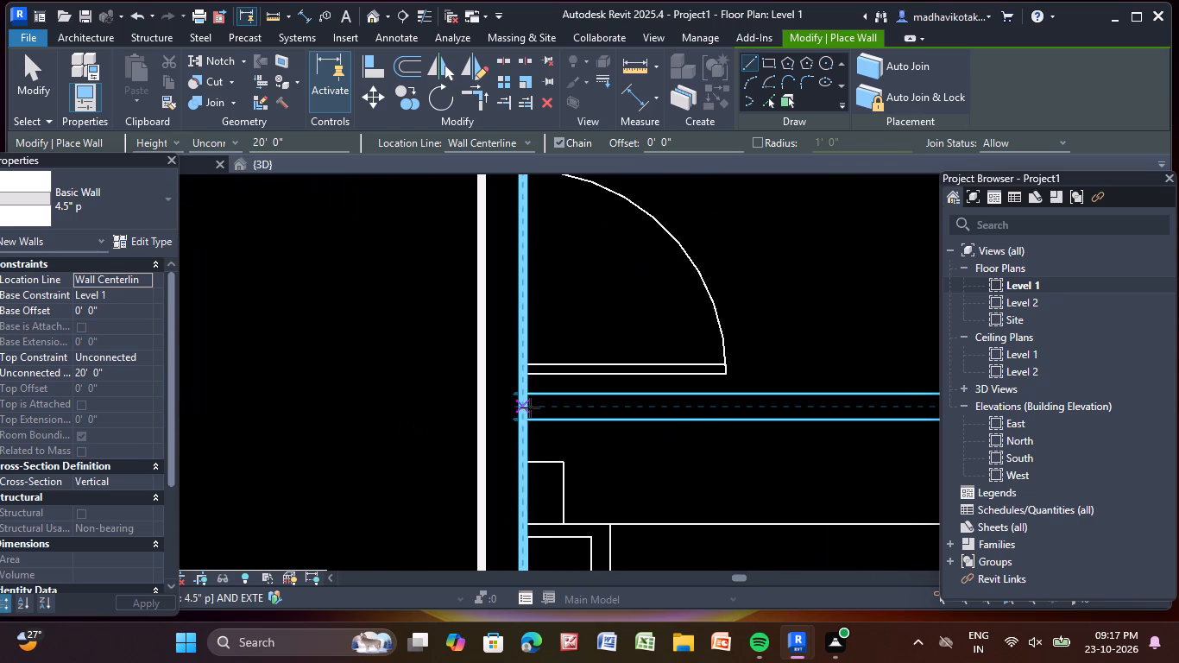
pyautogui.click(530, 407)
pyautogui.scroll(-3, 777, 394)
pyautogui.moveTo(783, 402); pyautogui.dragTo(479, 401, button='middle')
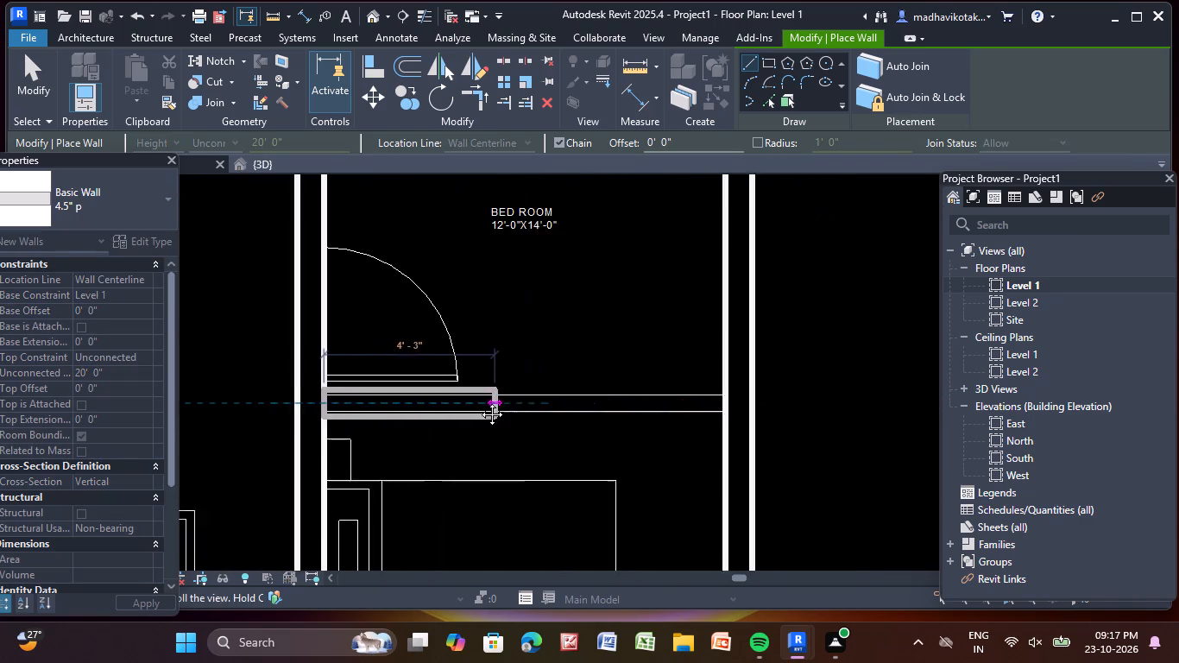
pyautogui.moveTo(479, 401); pyautogui.dragTo(426, 402, button='middle')
pyautogui.click(659, 407)
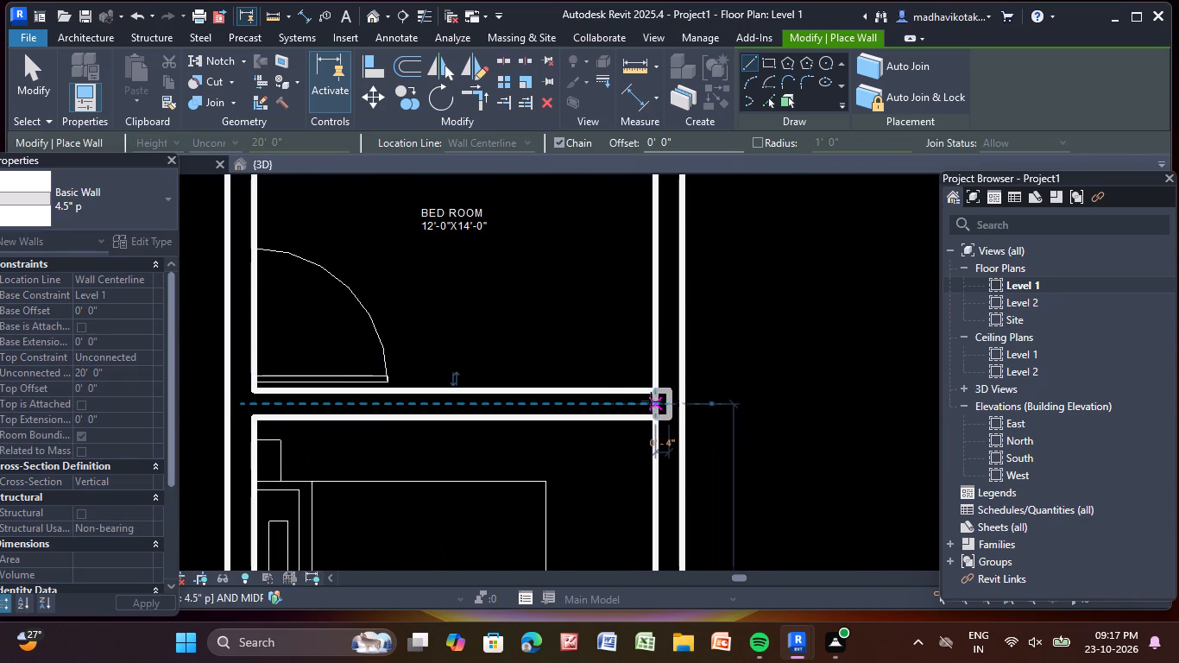
pyautogui.press('Escape')
# Draw a 4.5" p wall along the lower edge of C.Toilet, from the Bed Room partition to the wall shared with A.Toilet.
pyautogui.scroll(-5, 571, 350)
pyautogui.moveTo(566, 342); pyautogui.dragTo(592, 519, button='middle')
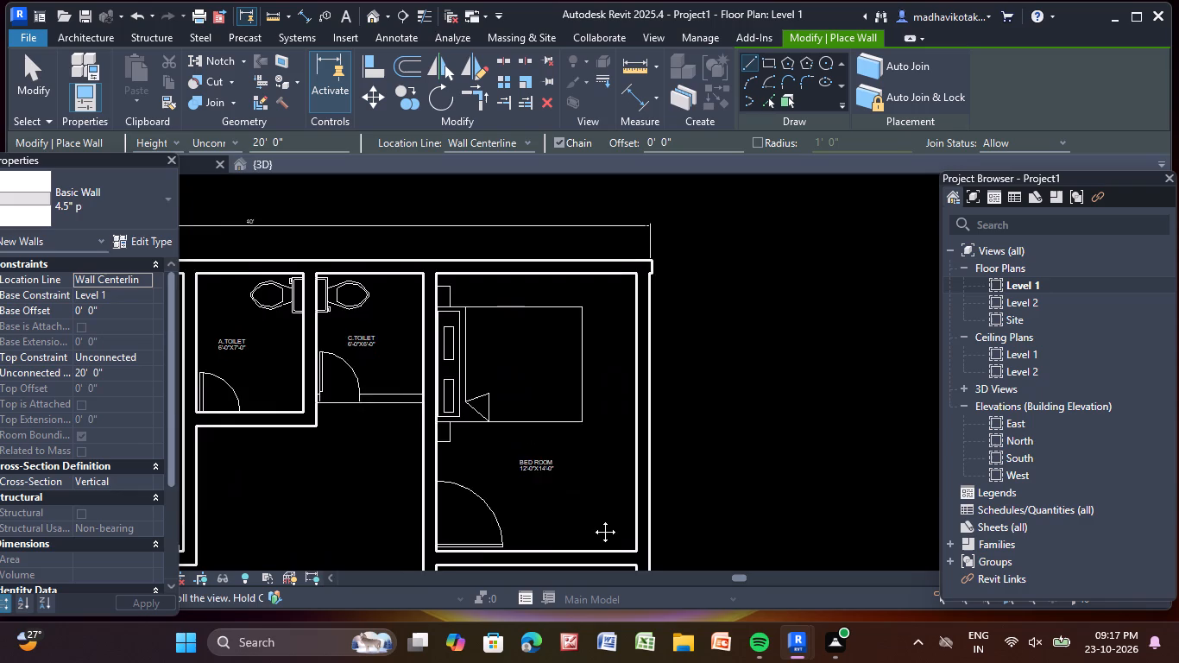
pyautogui.moveTo(592, 519); pyautogui.dragTo(653, 452, button='middle')
pyautogui.scroll(5, 479, 374)
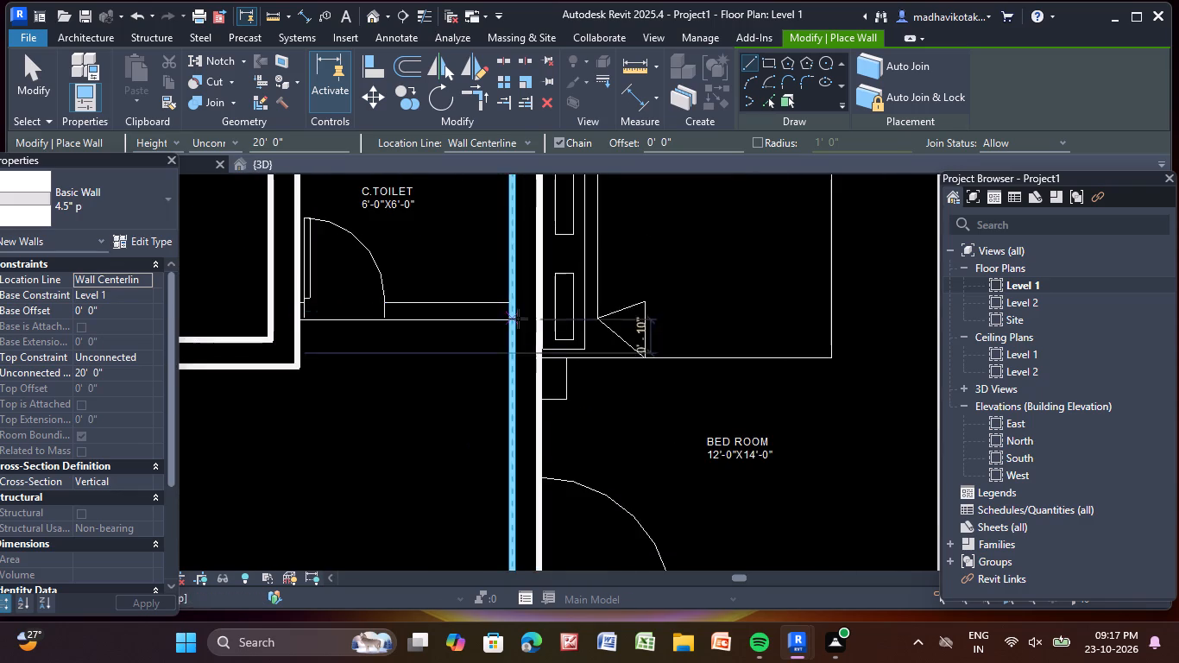
pyautogui.scroll(4, 518, 316)
pyautogui.click(505, 309)
pyautogui.scroll(-2, 323, 313)
pyautogui.moveTo(321, 313); pyautogui.dragTo(371, 306, button='middle')
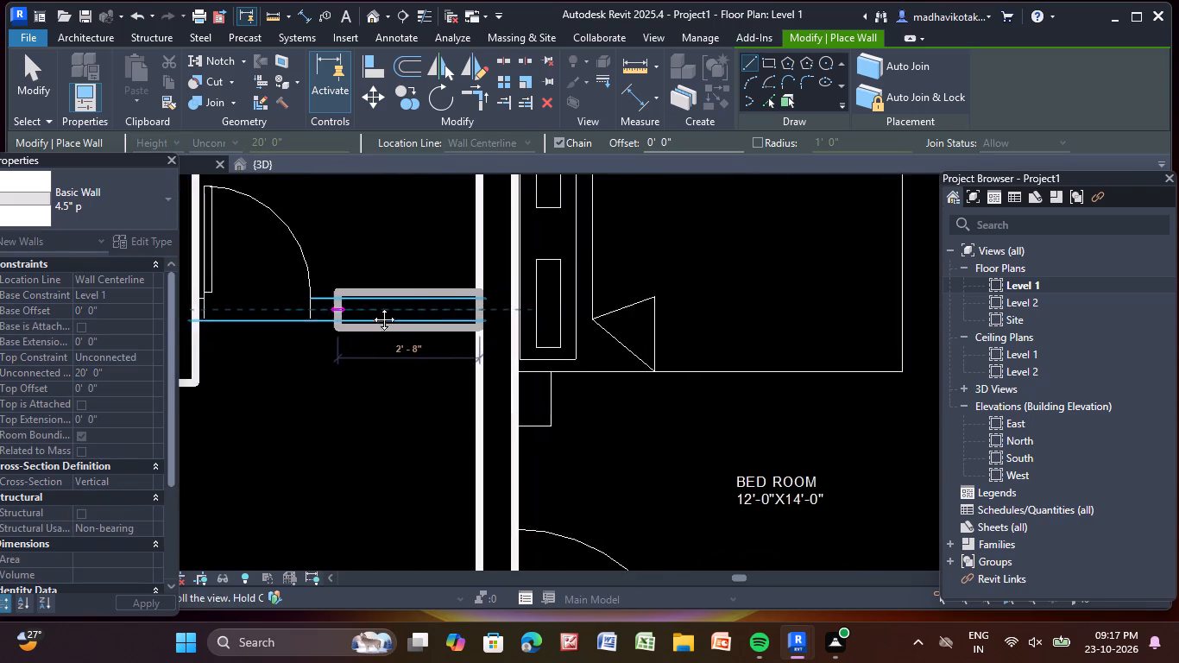
pyautogui.moveTo(371, 306); pyautogui.dragTo(571, 313, button='middle')
pyautogui.click(434, 310)
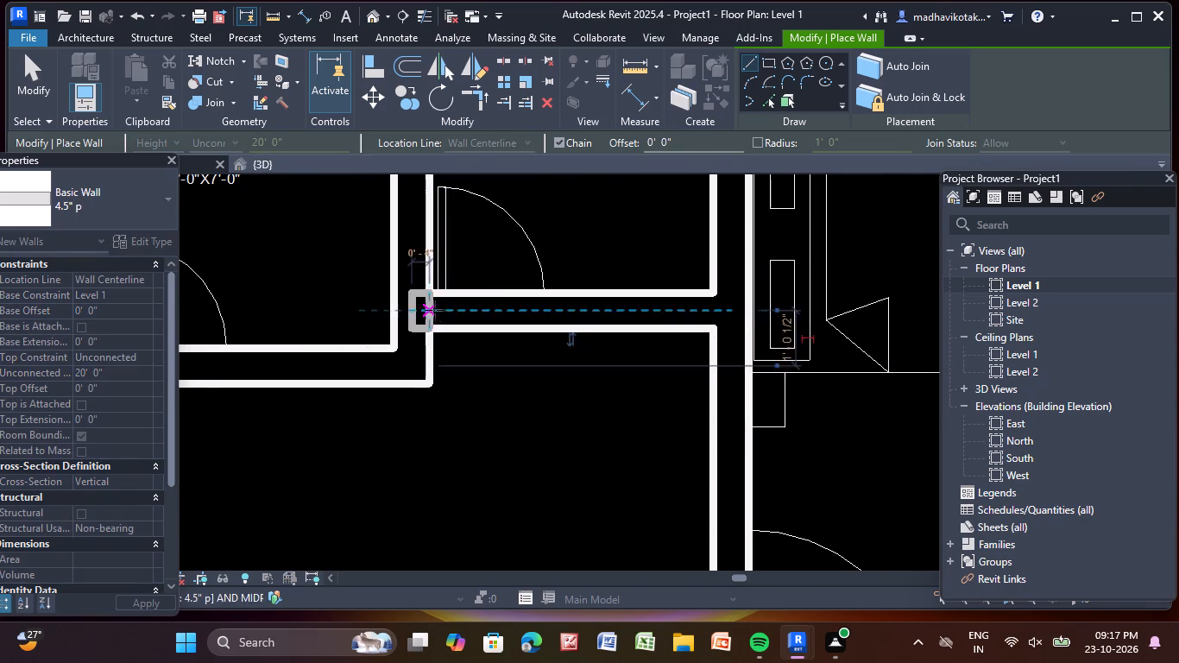
pyautogui.press('Escape')
# Draw a 4.5" p wall from the lower exterior wall up between Kitchen and Sitout to the partition's free end beside Foyer.
pyautogui.scroll(-7, 472, 362)
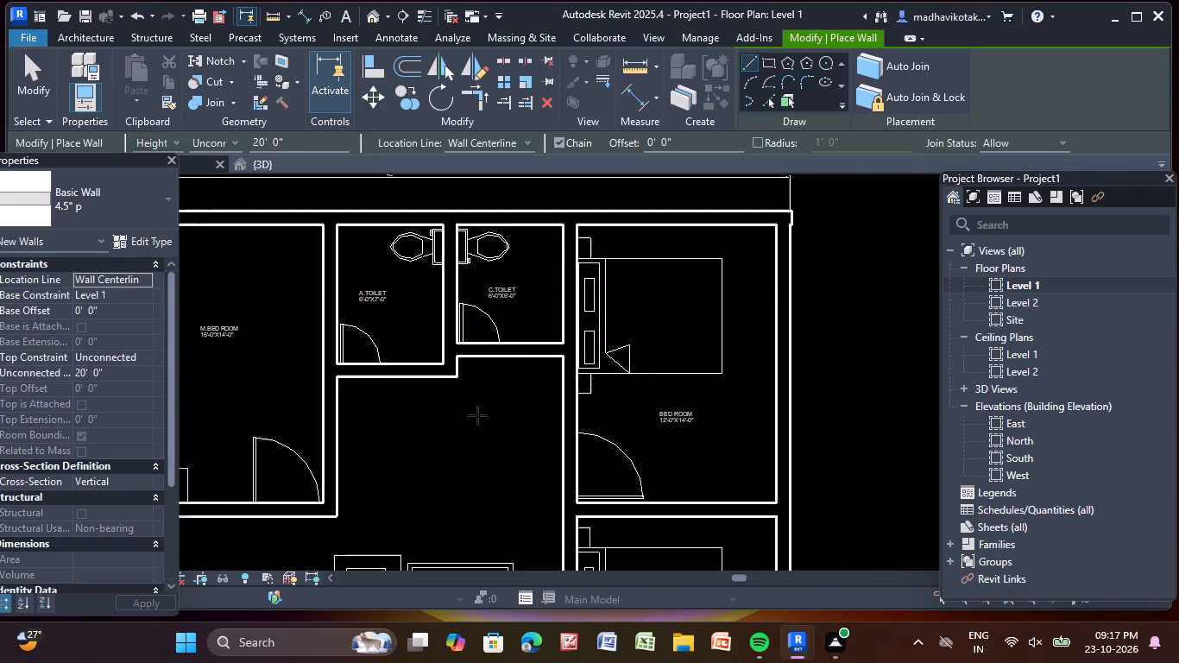
pyautogui.scroll(-3, 477, 414)
pyautogui.moveTo(477, 416); pyautogui.dragTo(527, 66, button='middle')
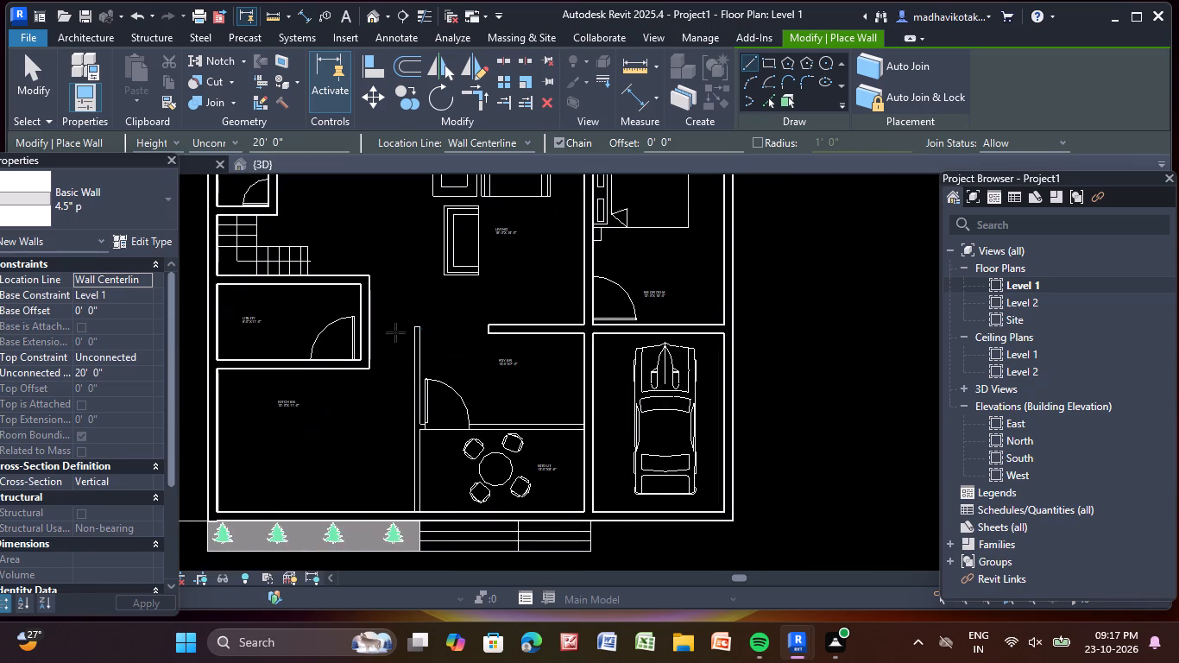
pyautogui.scroll(6, 414, 532)
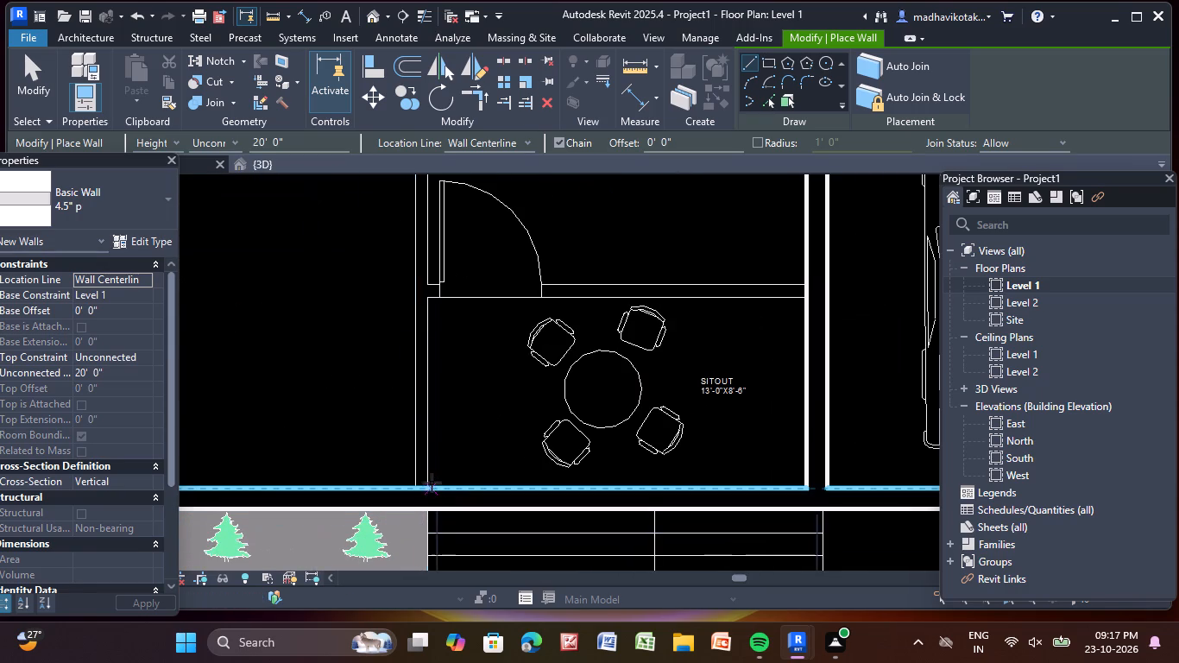
pyautogui.click(421, 489)
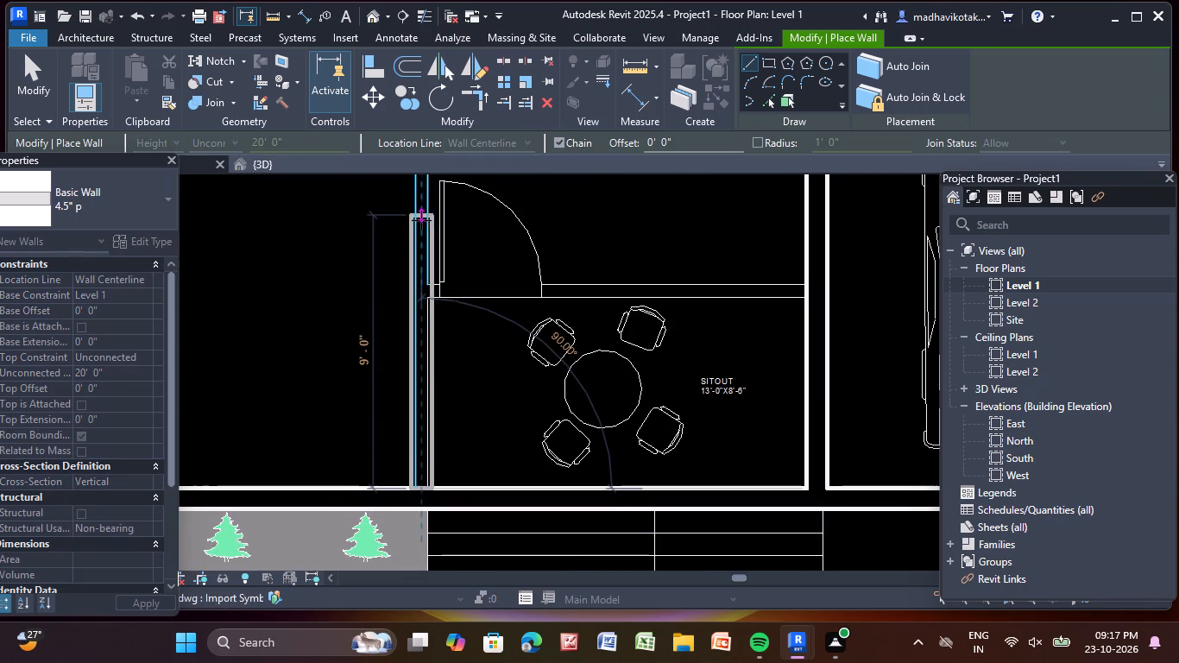
pyautogui.moveTo(418, 224); pyautogui.dragTo(431, 559, button='middle')
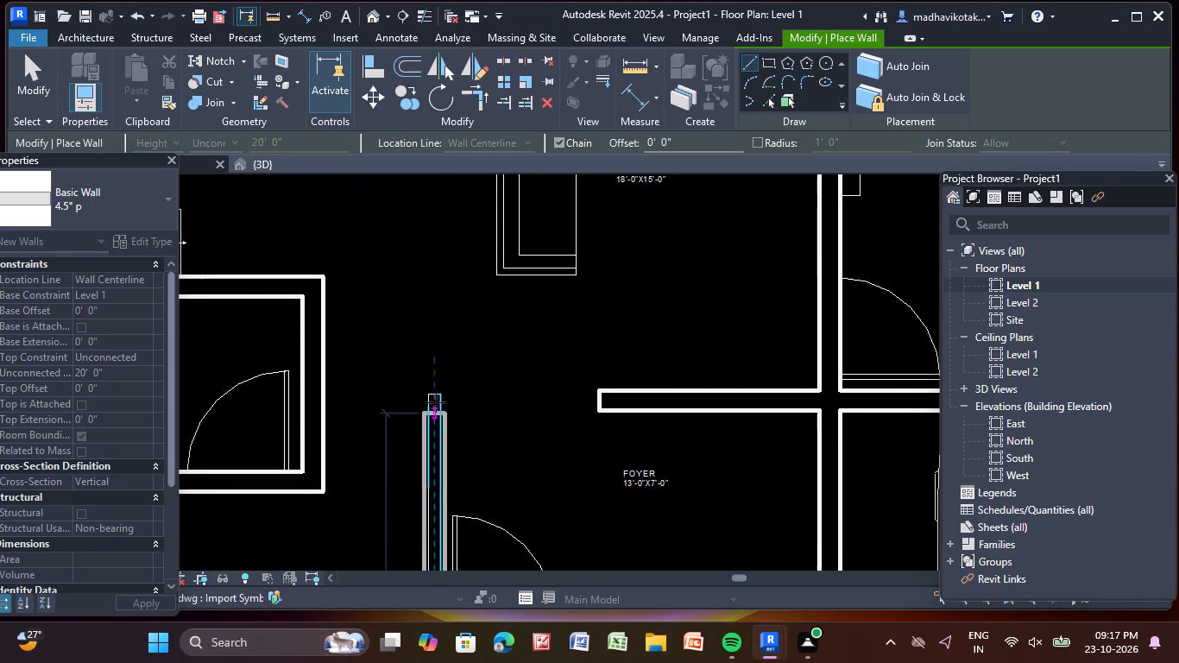
pyautogui.scroll(5, 437, 383)
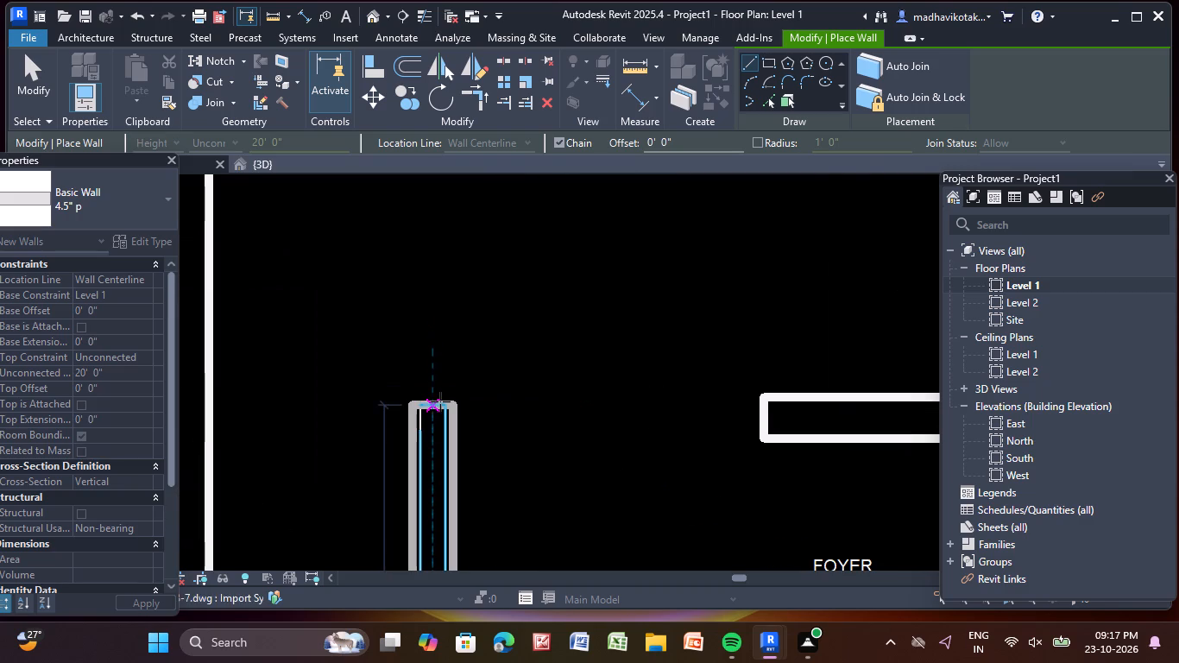
pyautogui.click(441, 401)
pyautogui.press('Escape')
pyautogui.scroll(-6, 541, 358)
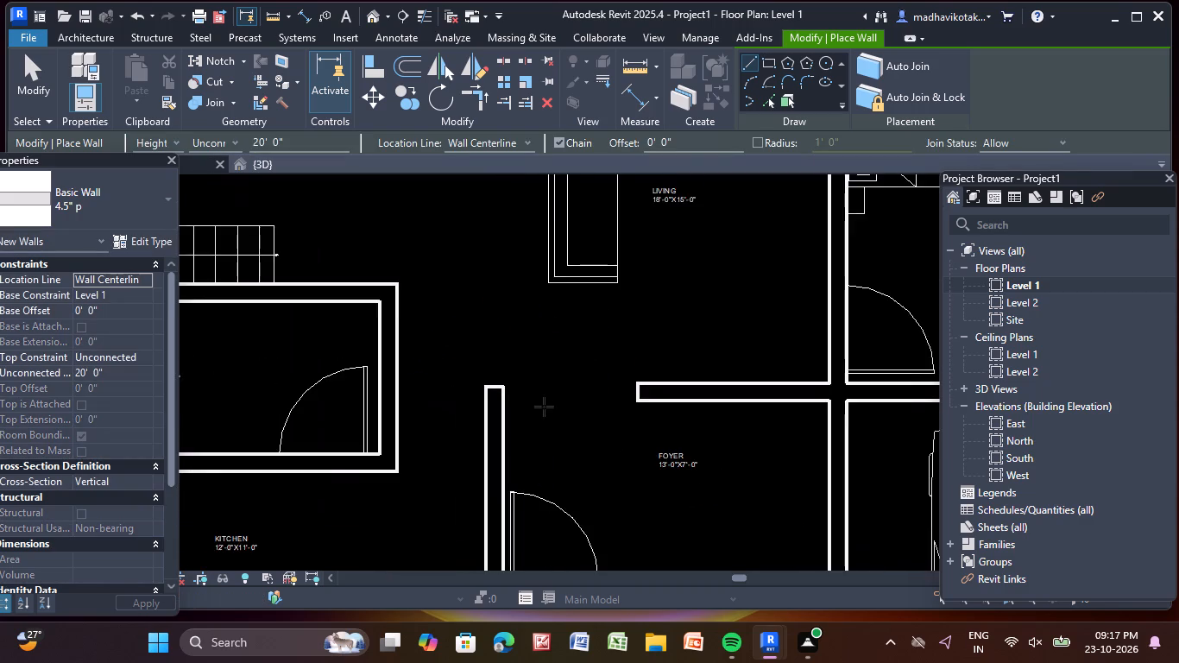
# Draw a 4.5" p wall about 12' long between Foyer and Sitout, from the car parking partition to the Kitchen partition.
pyautogui.scroll(-3, 554, 434)
pyautogui.moveTo(557, 437); pyautogui.dragTo(567, 245, button='middle')
pyautogui.scroll(-1, 674, 323)
pyautogui.scroll(6, 740, 350)
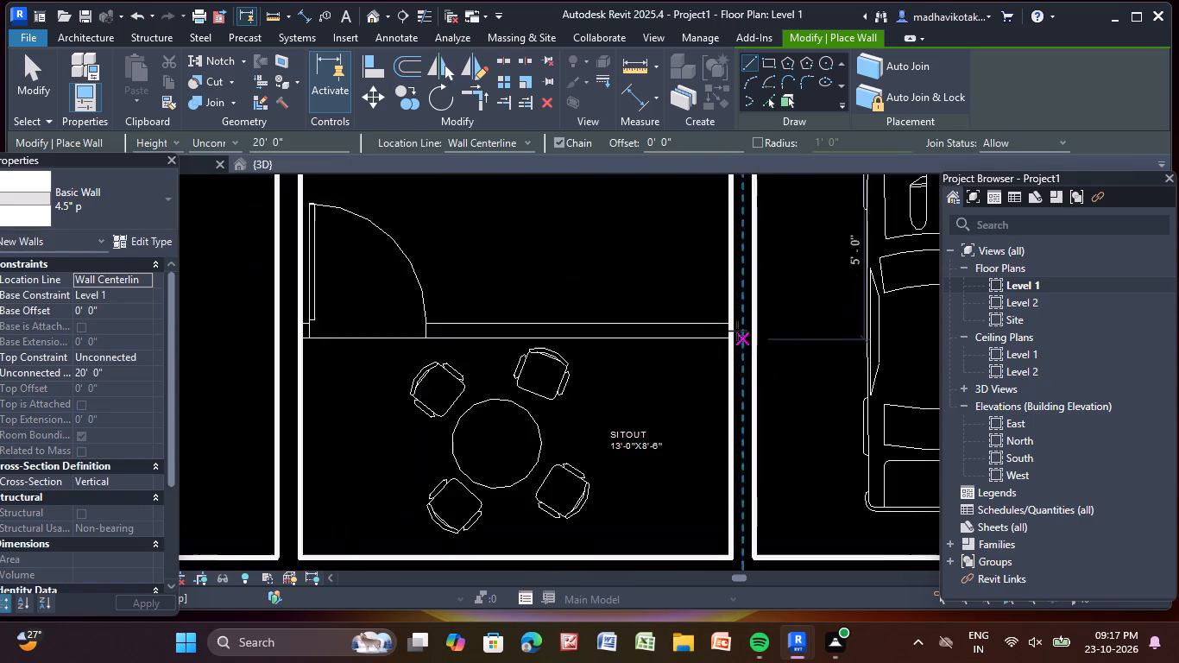
pyautogui.scroll(3, 719, 331)
pyautogui.click(735, 325)
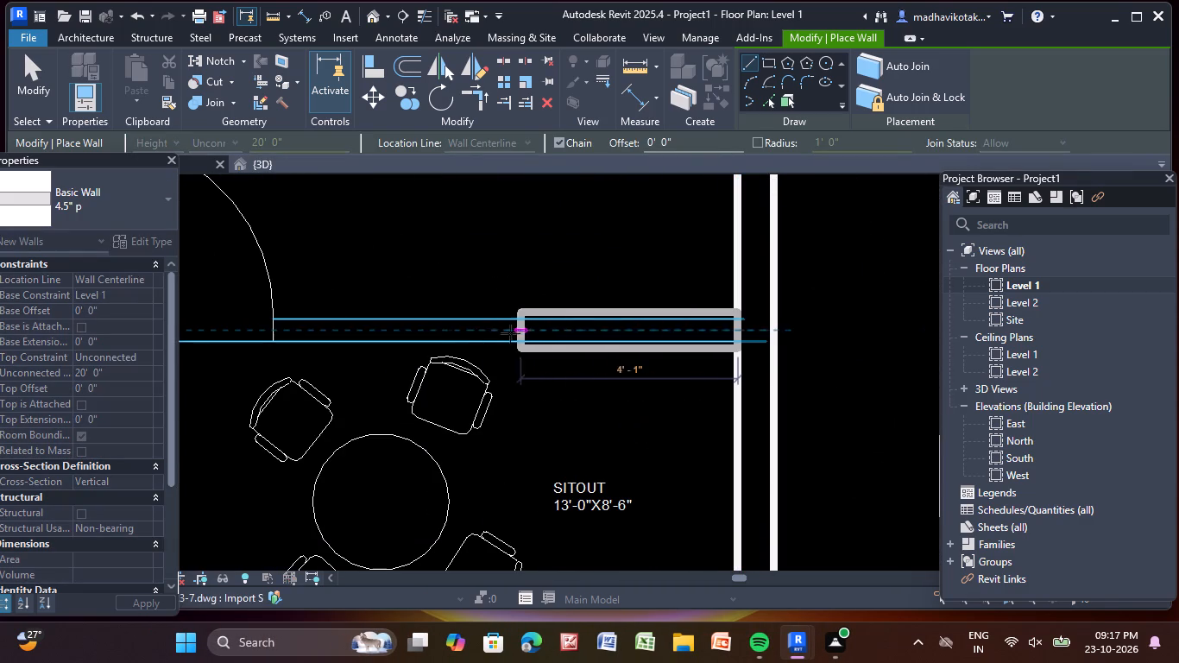
pyautogui.moveTo(329, 334); pyautogui.dragTo(637, 333, button='middle')
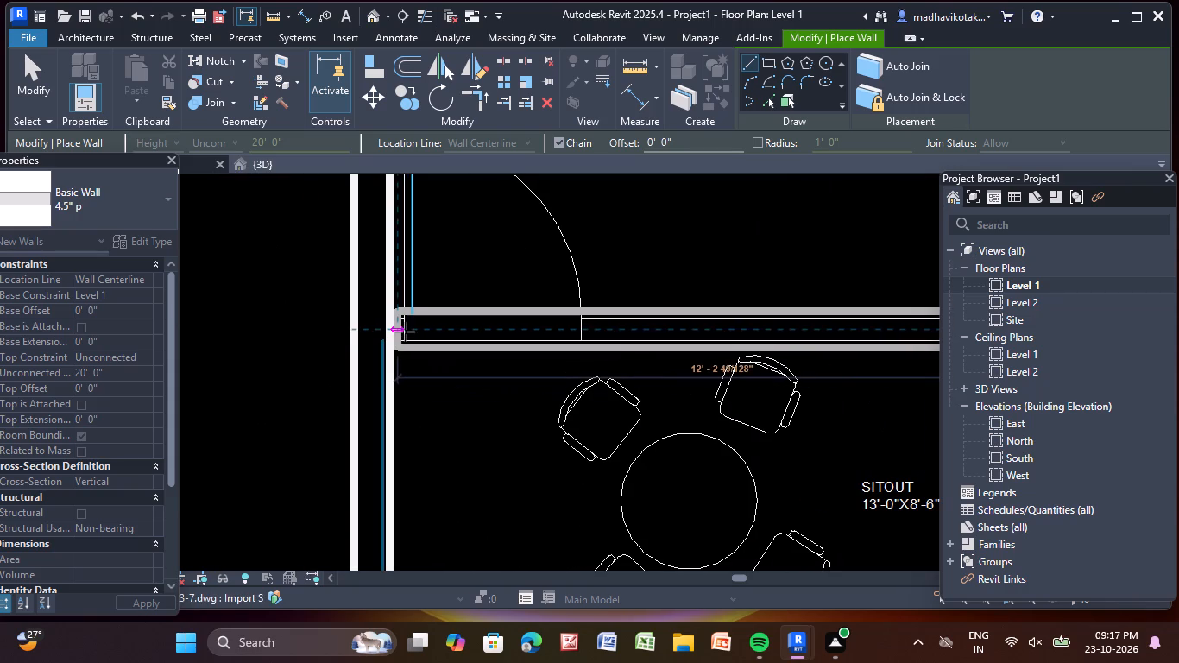
pyautogui.click(394, 333)
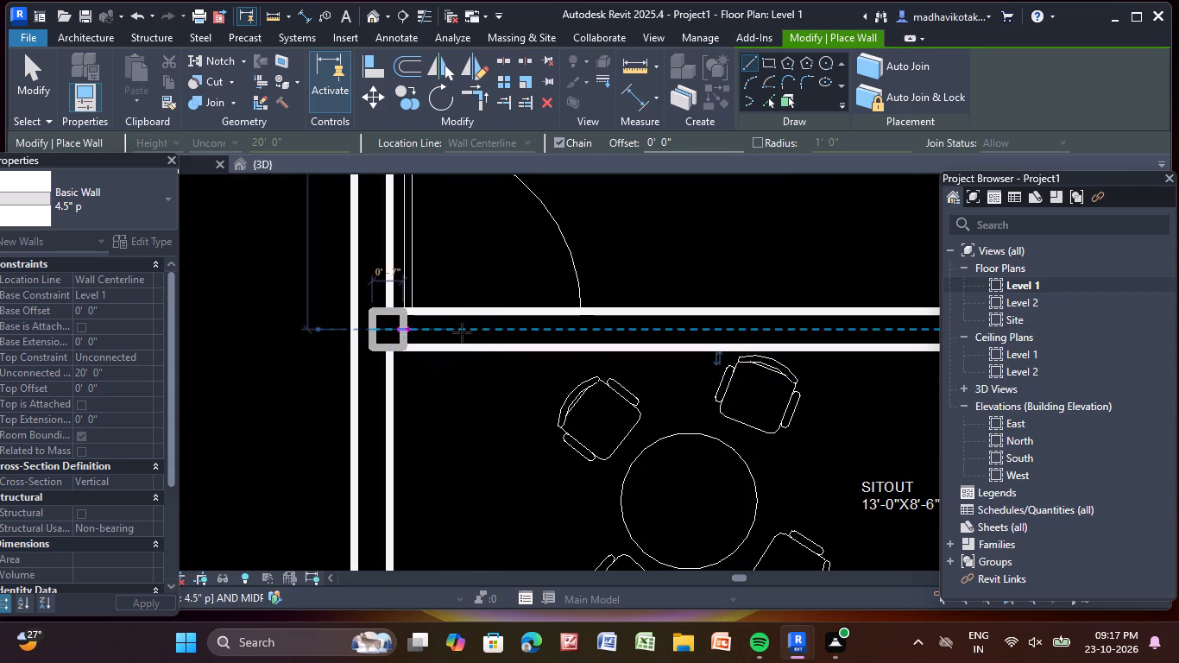
pyautogui.press('Escape')
pyautogui.press('Escape')
pyautogui.press('Escape')
# Start a new stair from Level 1 to Level 2 for the L-shaped staircase above Utility.
pyautogui.scroll(-10, 523, 310)
pyautogui.moveTo(534, 364); pyautogui.dragTo(519, 434, button='middle')
pyautogui.scroll(-1, 520, 433)
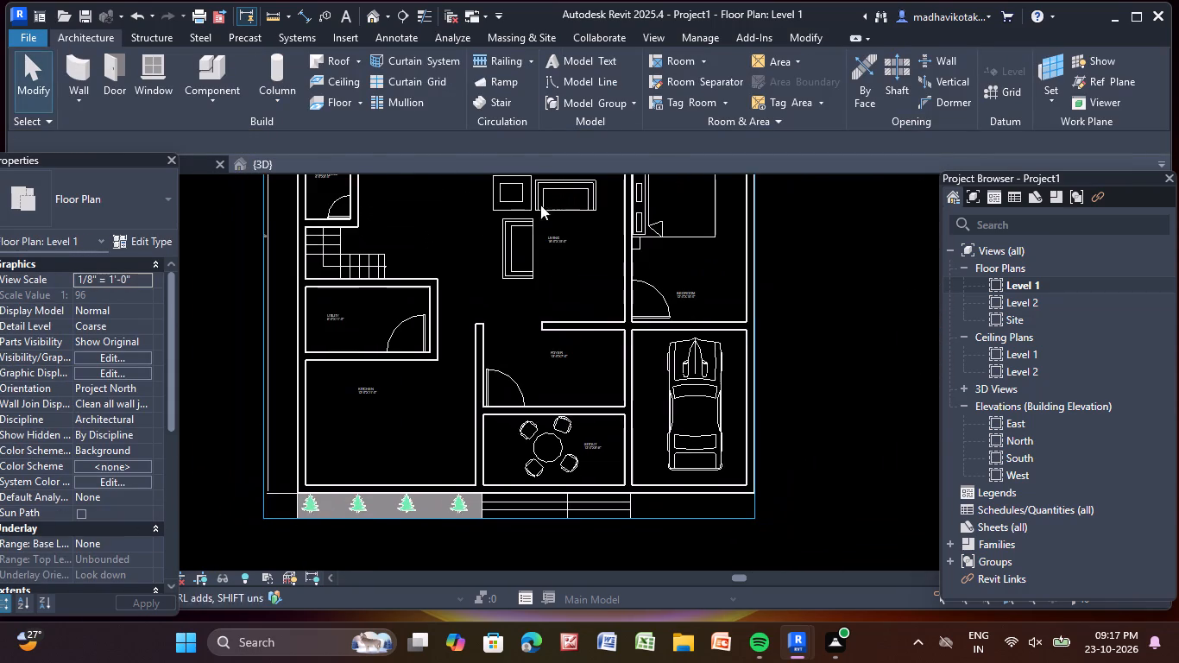
pyautogui.scroll(-3, 540, 205)
pyautogui.moveTo(511, 228); pyautogui.dragTo(396, 447, button='middle')
pyautogui.moveTo(235, 465); pyautogui.dragTo(437, 323, button='middle')
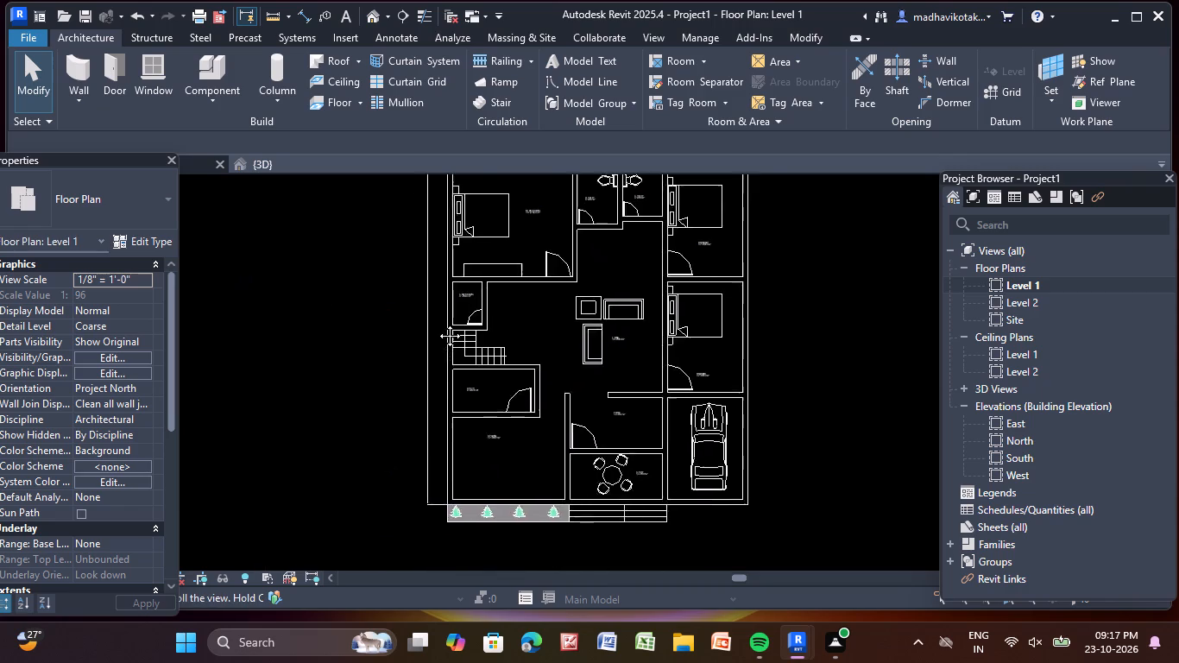
pyautogui.moveTo(437, 323); pyautogui.dragTo(452, 293, button='middle')
pyautogui.scroll(5, 568, 243)
pyautogui.scroll(5, 454, 313)
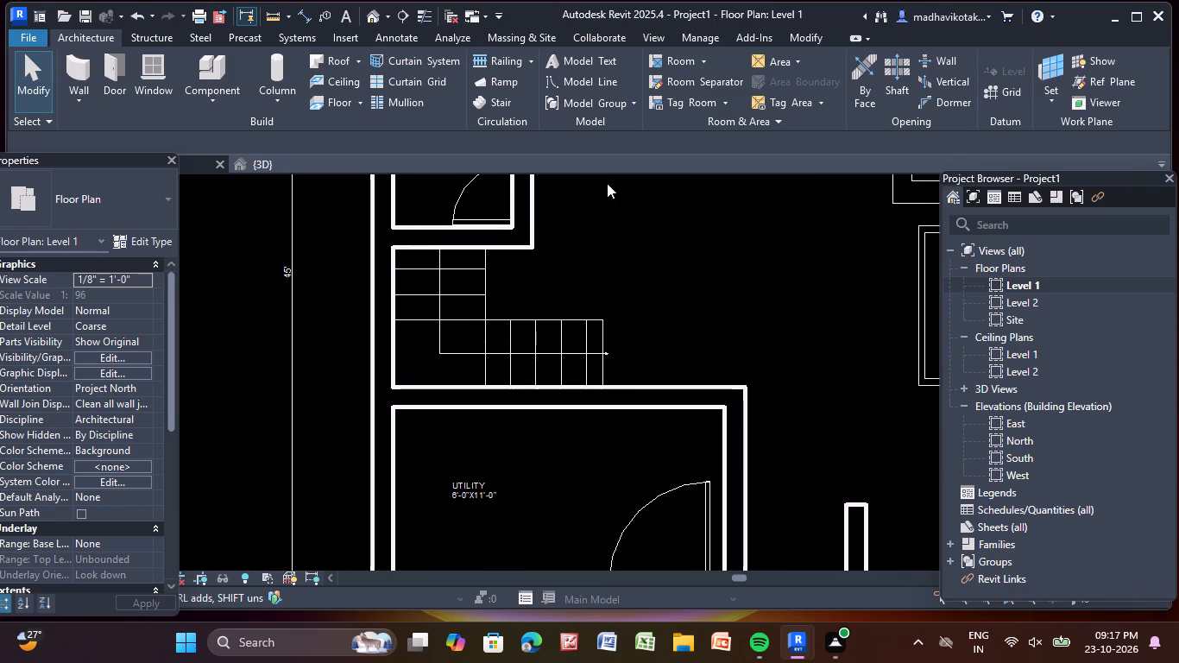
pyautogui.click(490, 98)
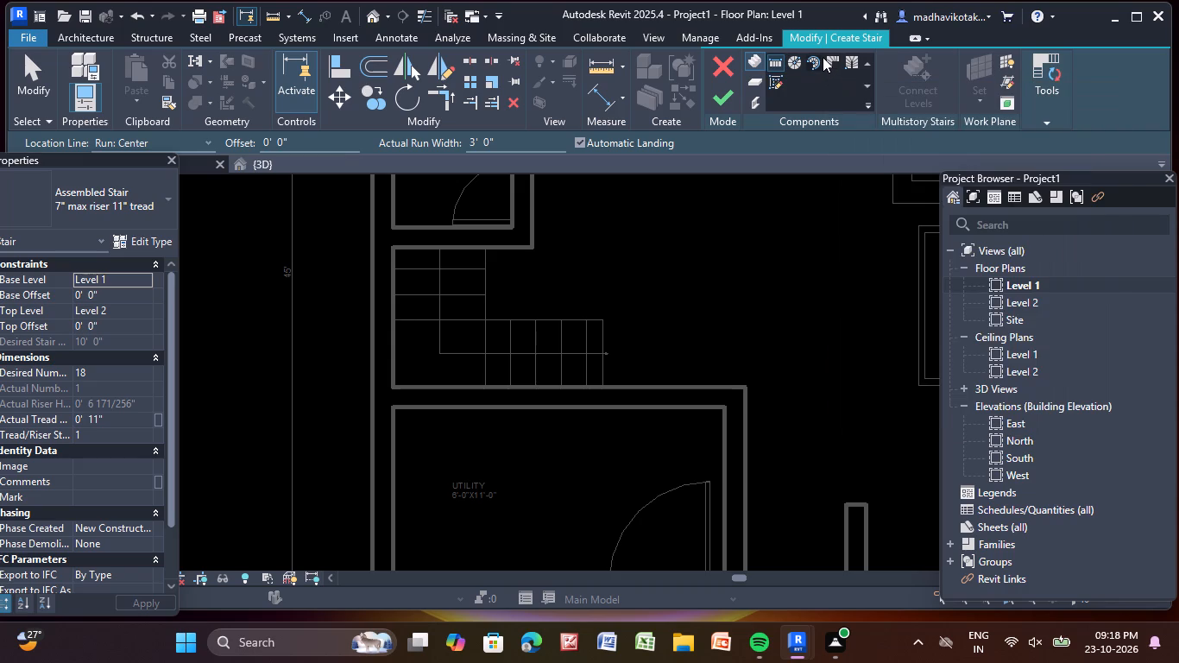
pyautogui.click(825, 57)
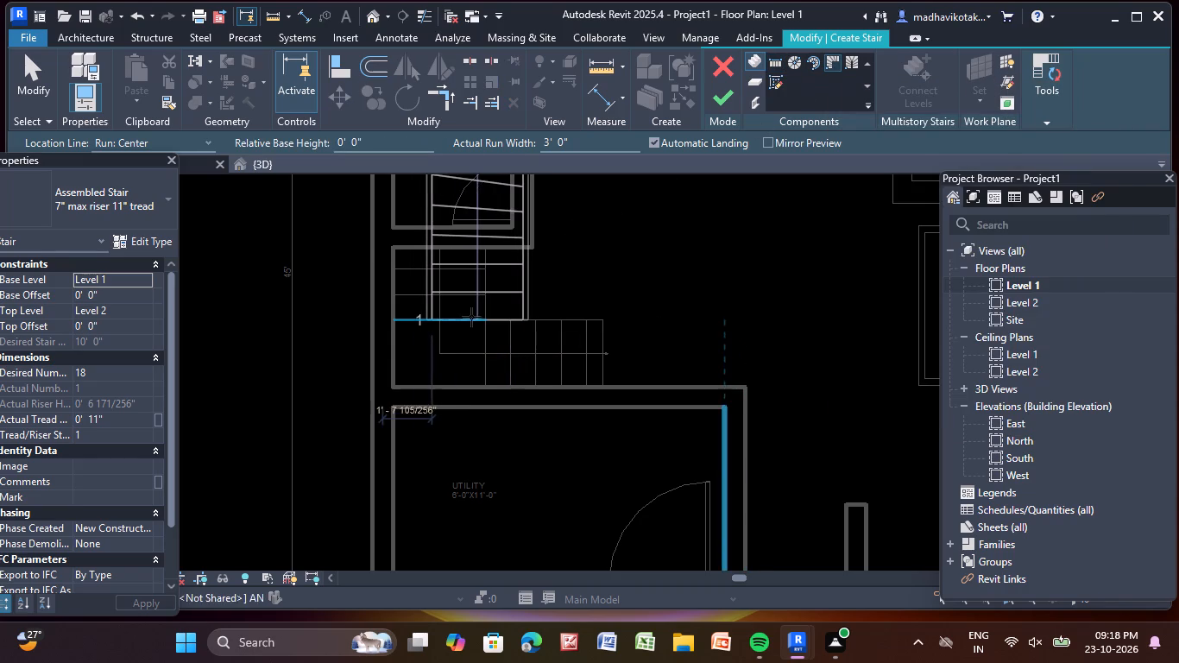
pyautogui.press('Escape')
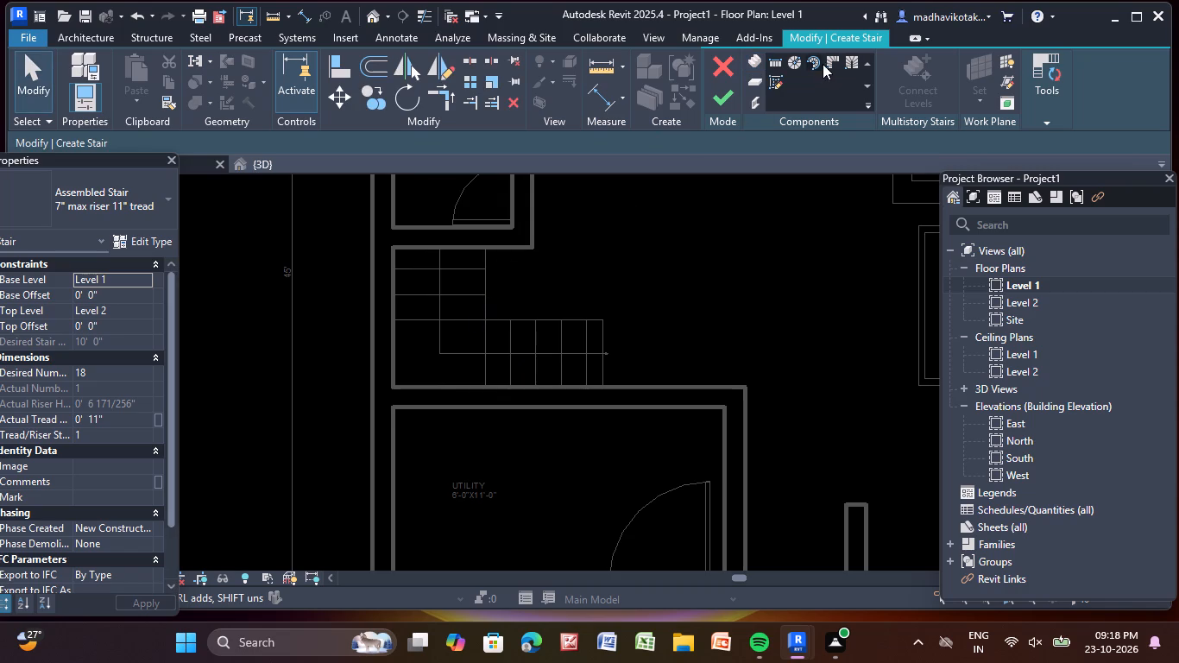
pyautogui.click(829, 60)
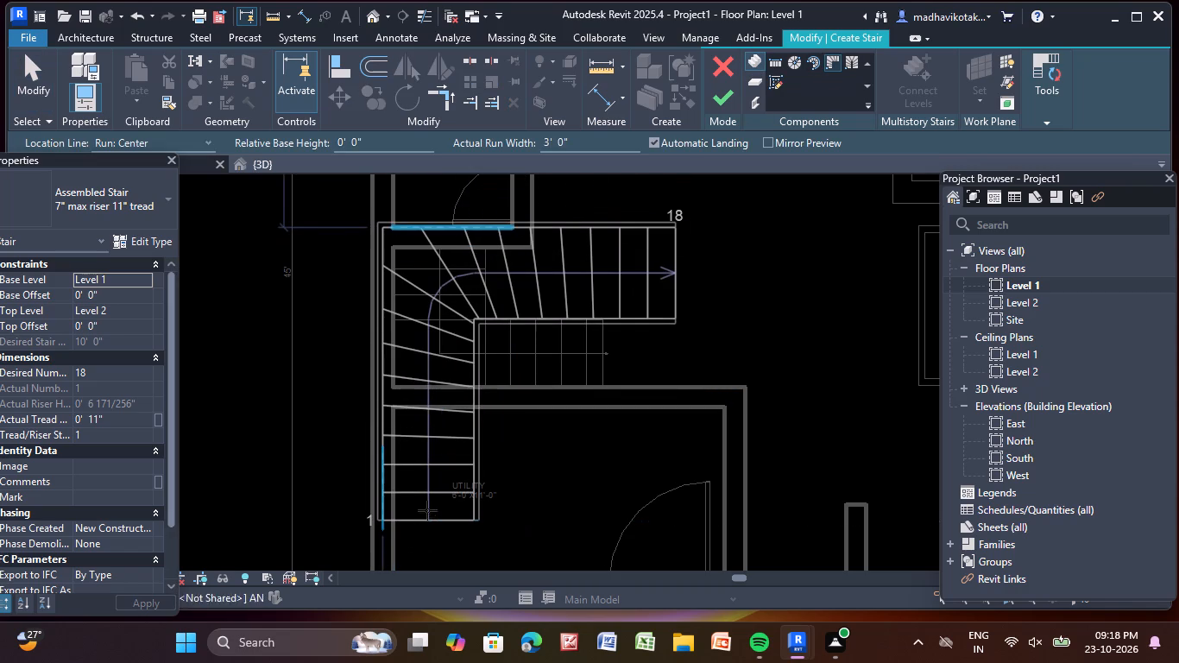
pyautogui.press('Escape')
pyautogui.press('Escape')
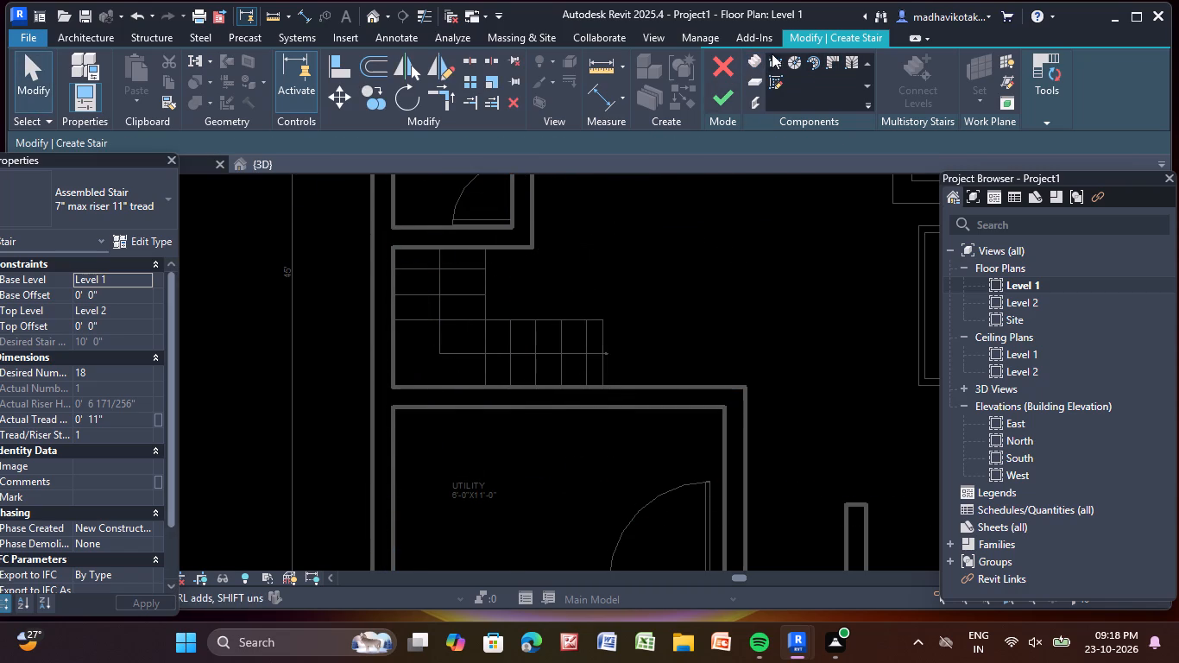
# Draw the first straight stair run, 3'-8" long and 3'-0" wide with 5 risers, from the CAD arrow end towards the corner.
pyautogui.click(772, 62)
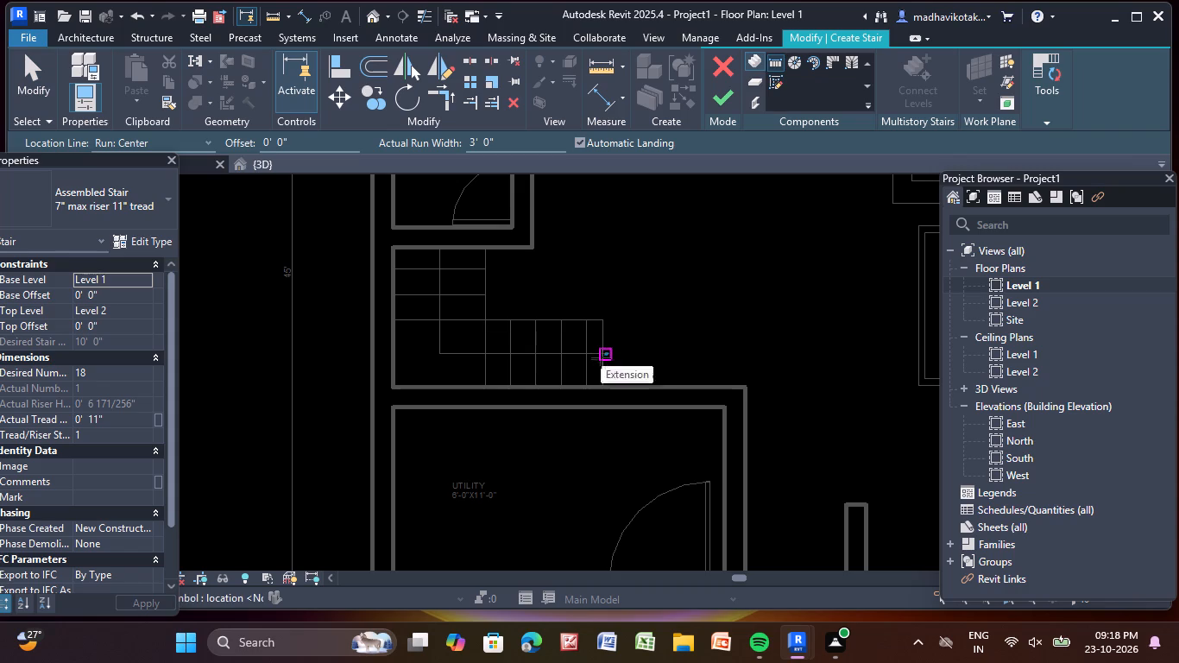
pyautogui.click(603, 351)
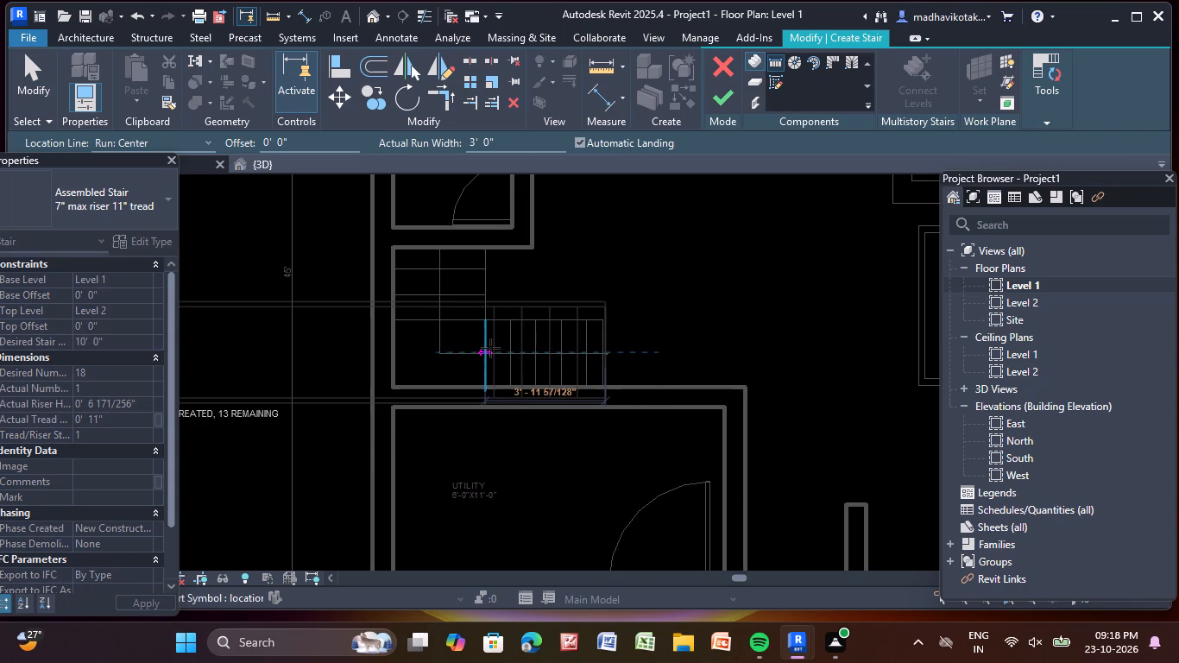
pyautogui.scroll(6, 493, 346)
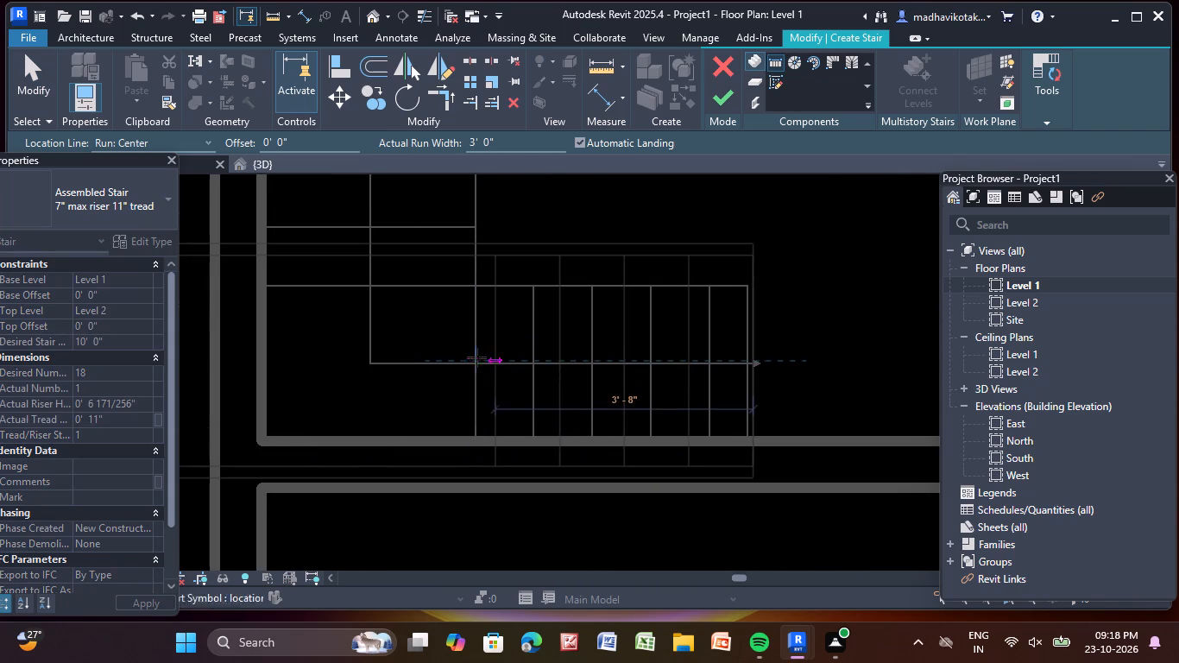
pyautogui.click(474, 363)
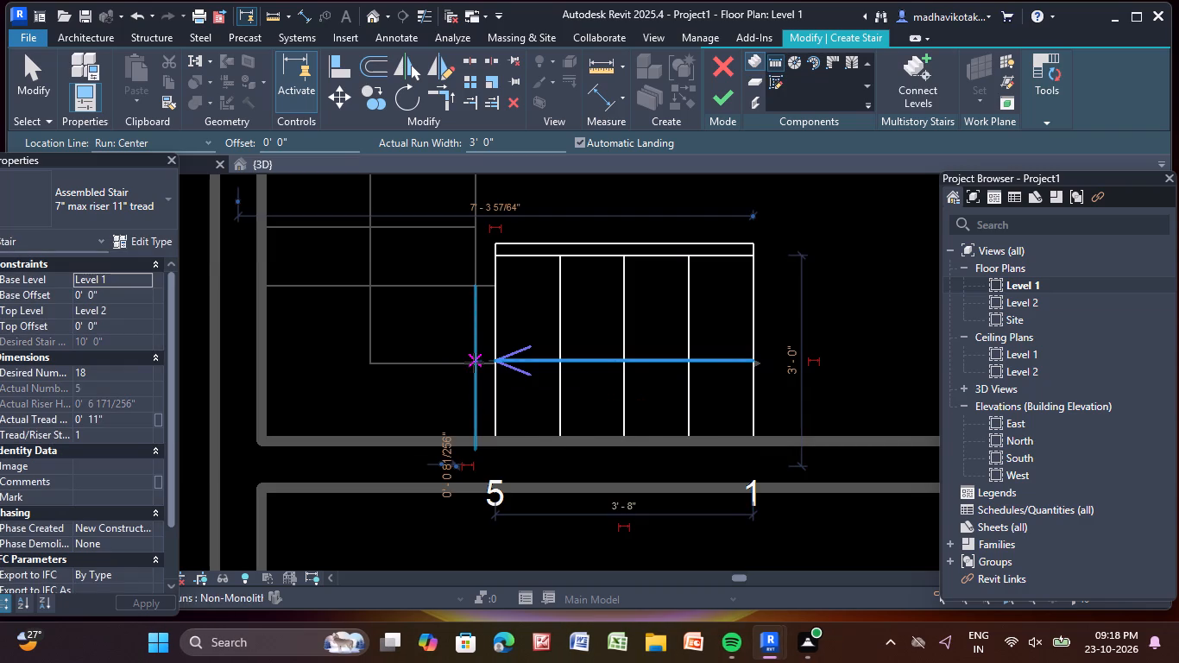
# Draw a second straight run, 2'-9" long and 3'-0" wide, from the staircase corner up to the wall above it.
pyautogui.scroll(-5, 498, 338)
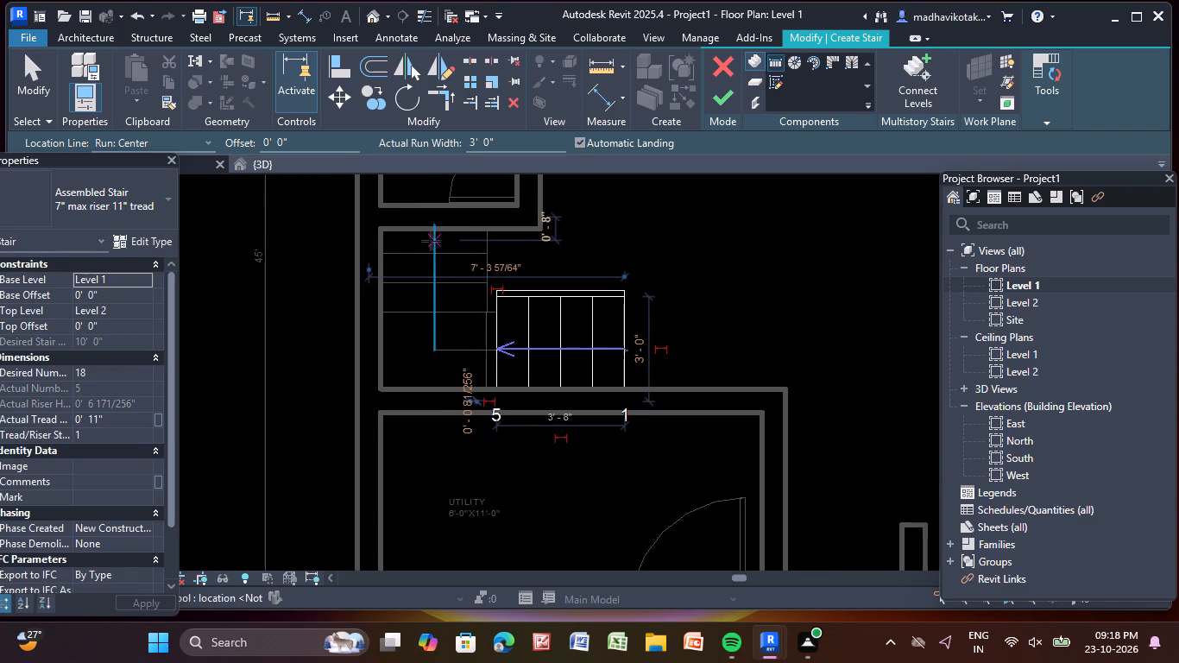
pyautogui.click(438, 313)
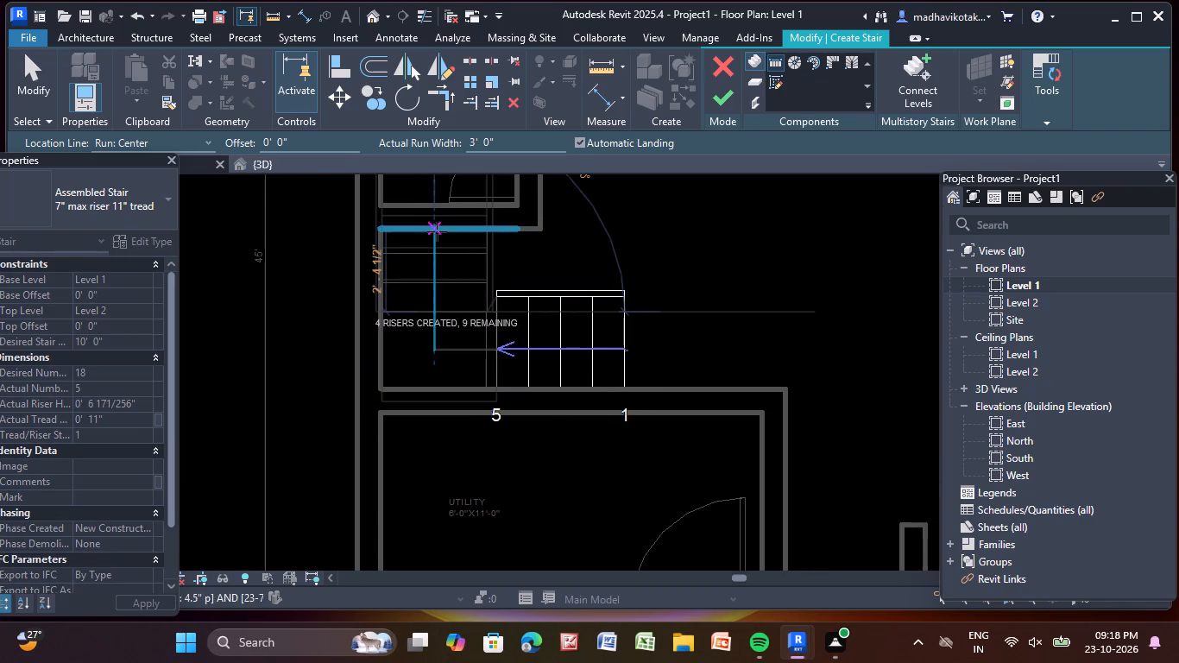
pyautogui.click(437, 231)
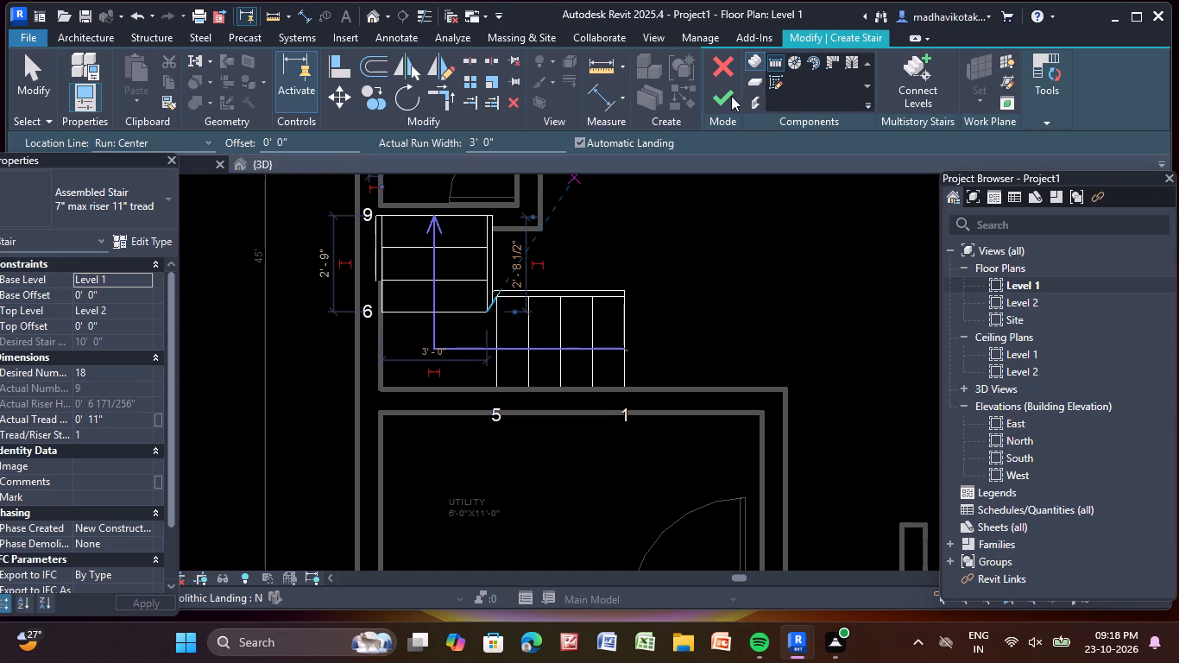
# Draw a straight run, 3'-8" long and 3'-0" wide, from the end of the first run across the corner to the left exterior wall.
pyautogui.click(498, 350)
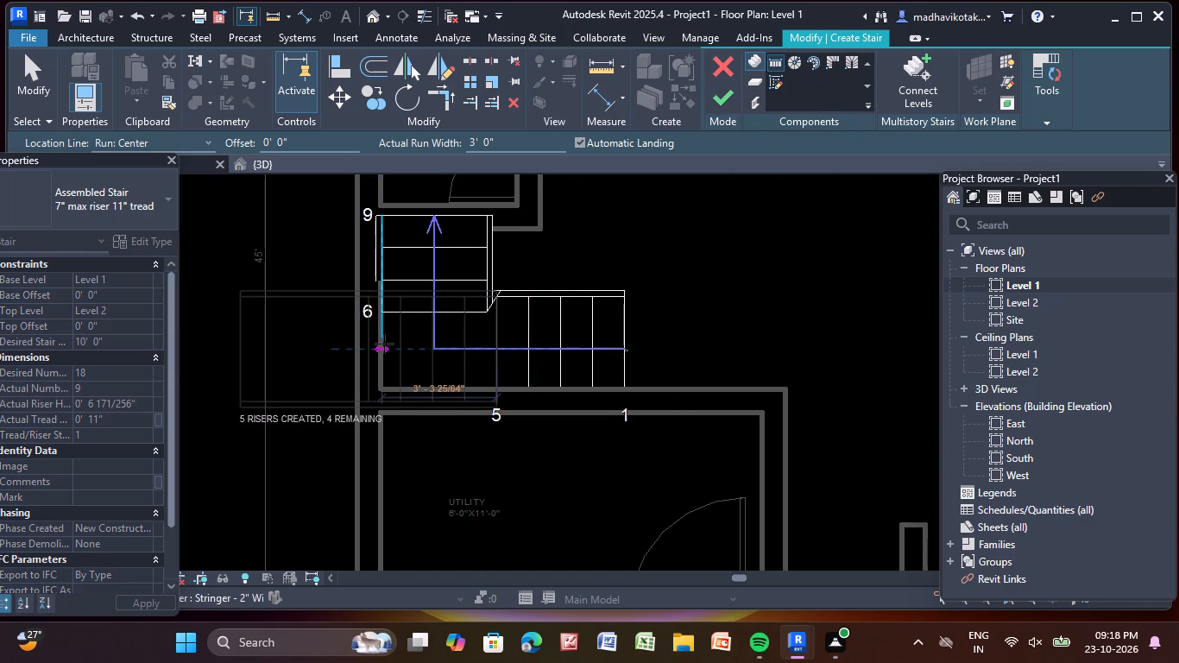
pyautogui.click(384, 344)
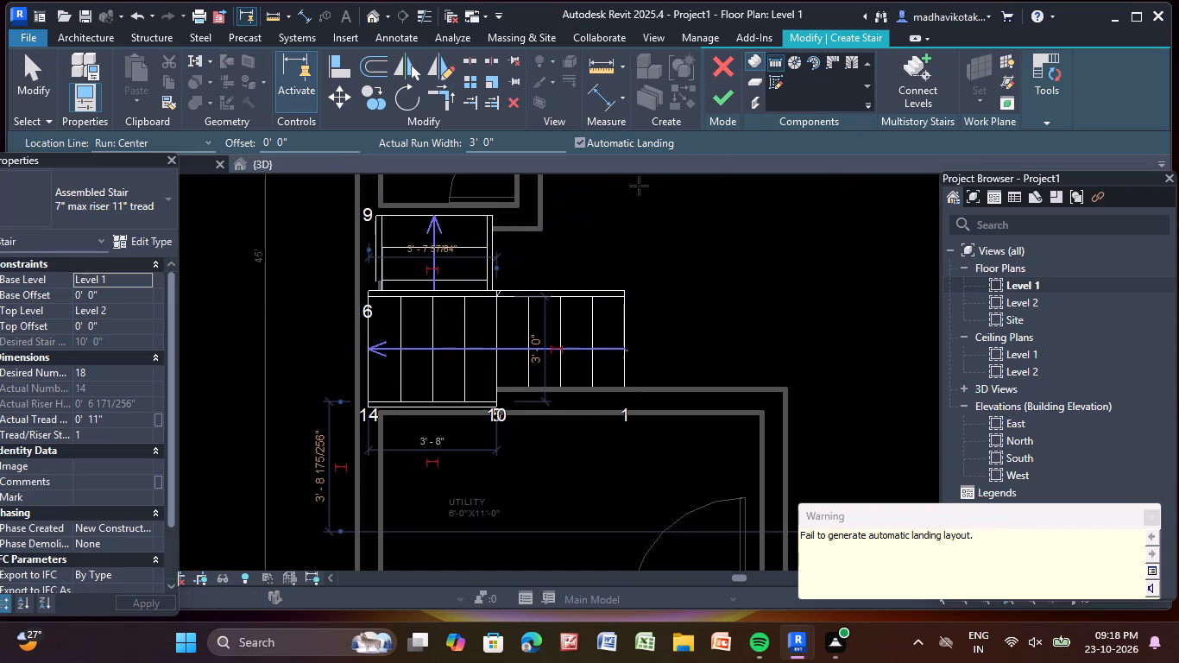
pyautogui.press('Escape')
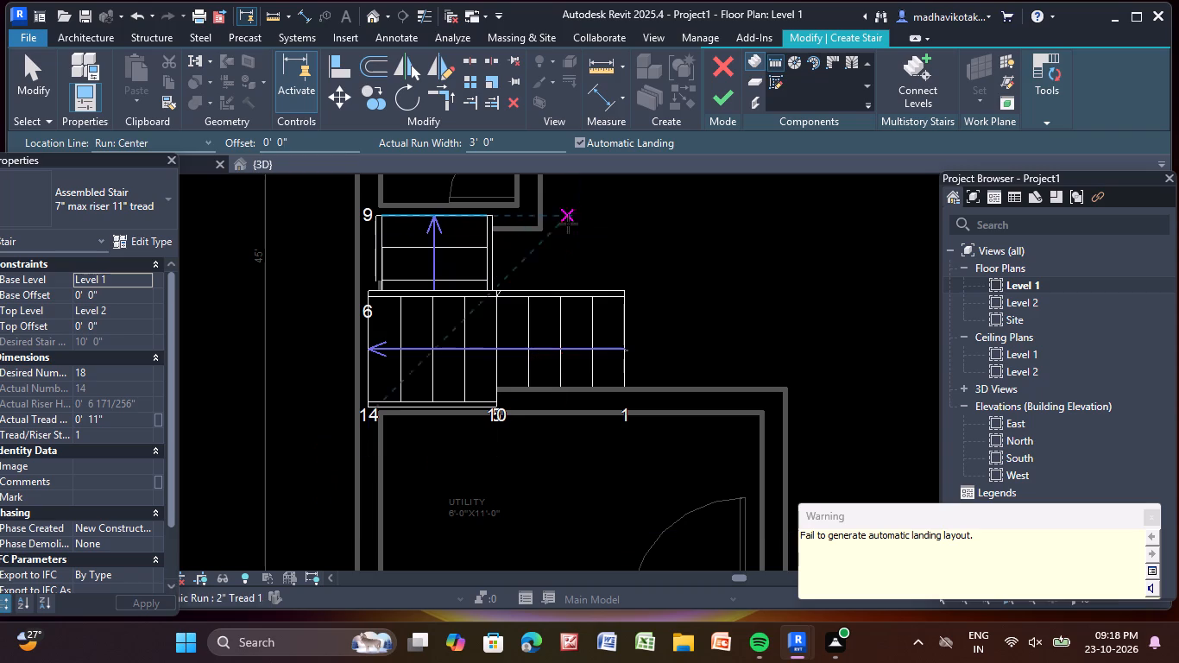
pyautogui.press('Escape')
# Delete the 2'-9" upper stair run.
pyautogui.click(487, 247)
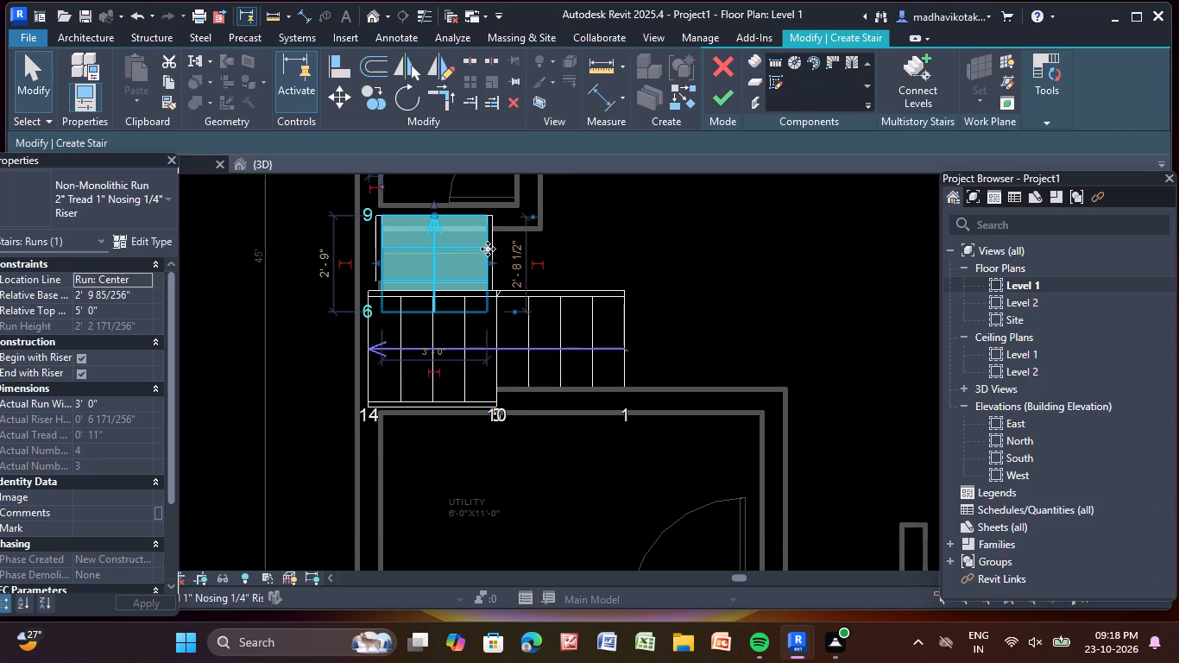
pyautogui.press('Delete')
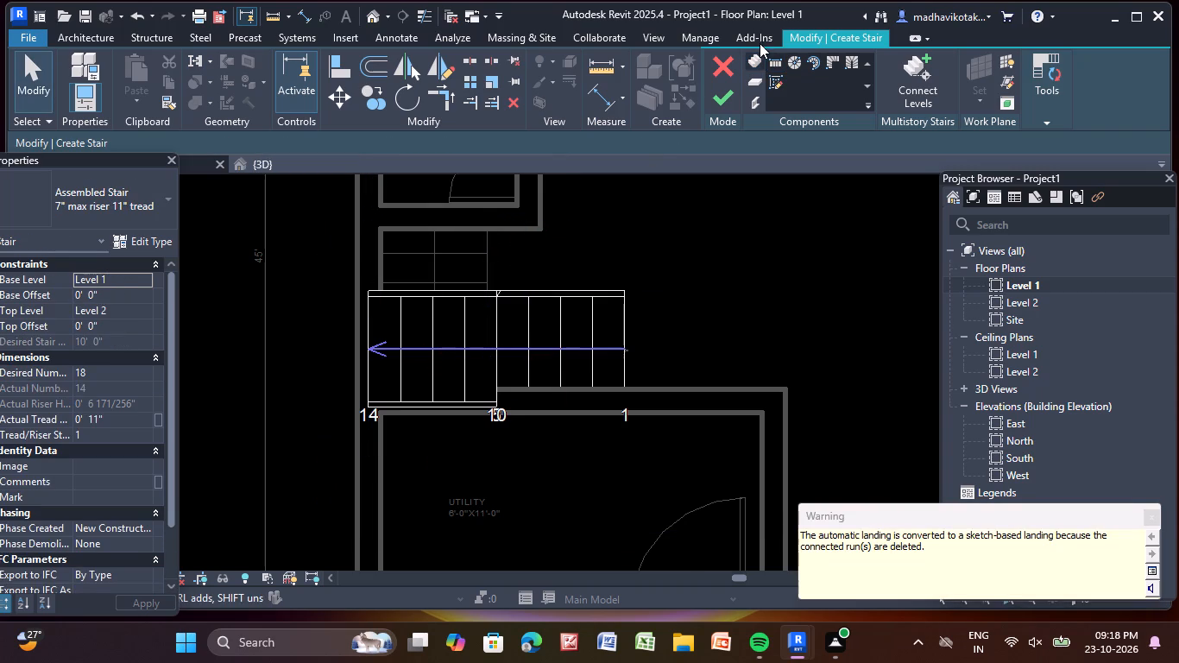
# Draw a 3-riser run from the upper edge of the corner run to the wall above, and finish the stair.
pyautogui.click(773, 62)
pyautogui.click(432, 299)
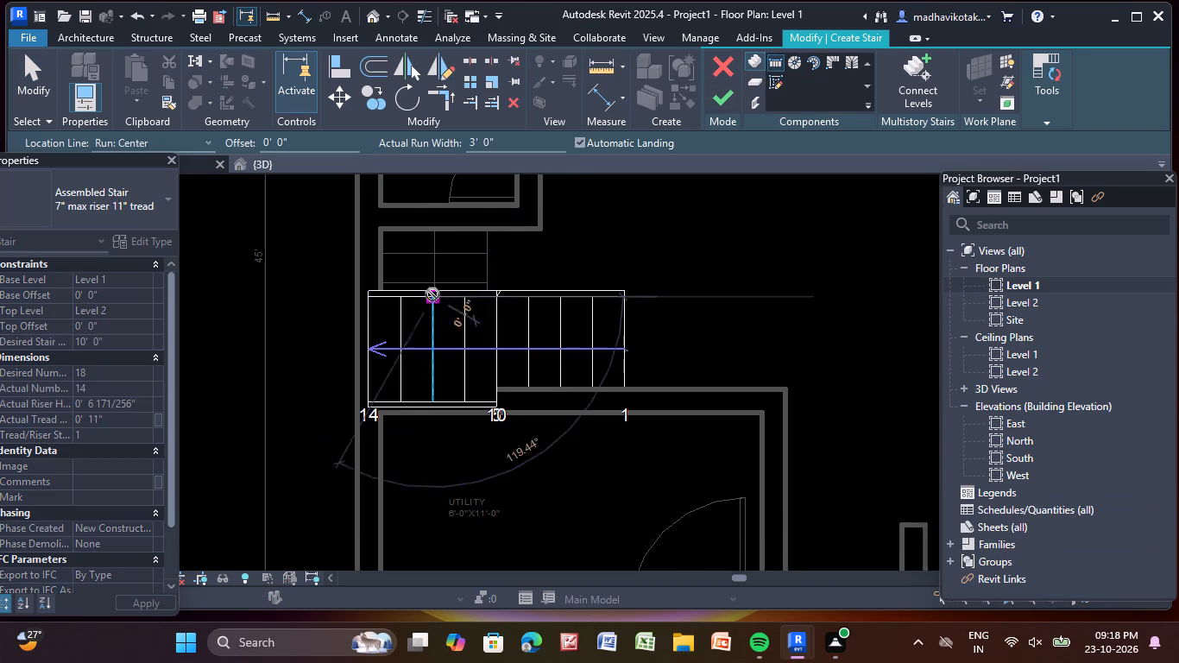
pyautogui.click(436, 228)
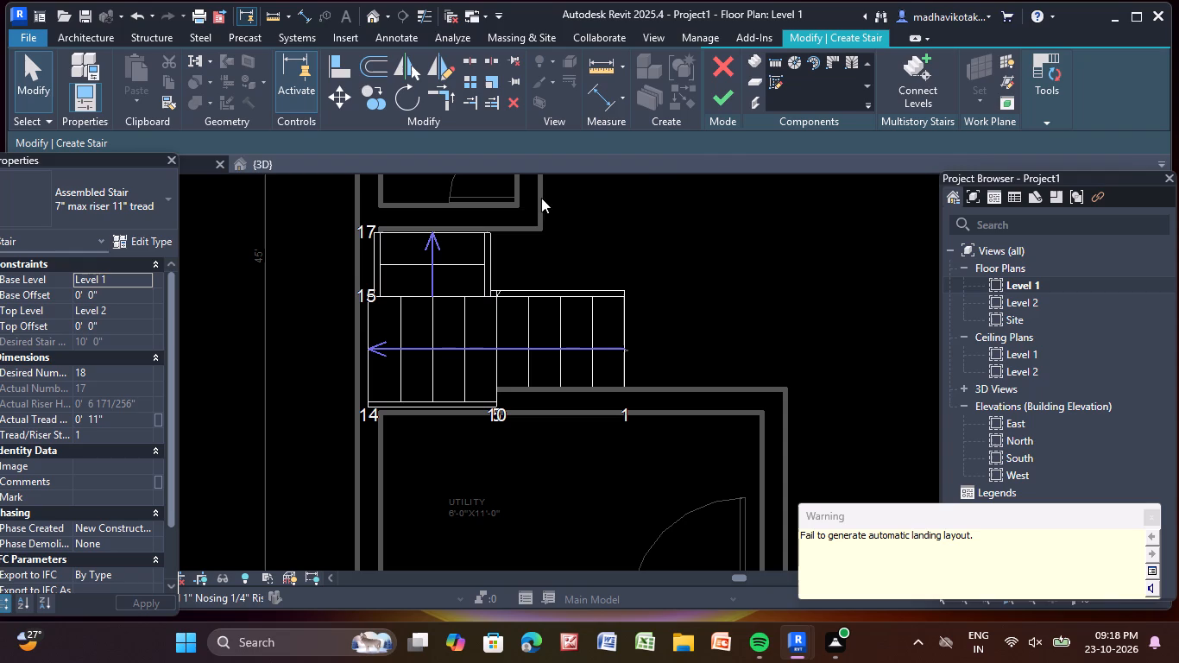
pyautogui.click(723, 103)
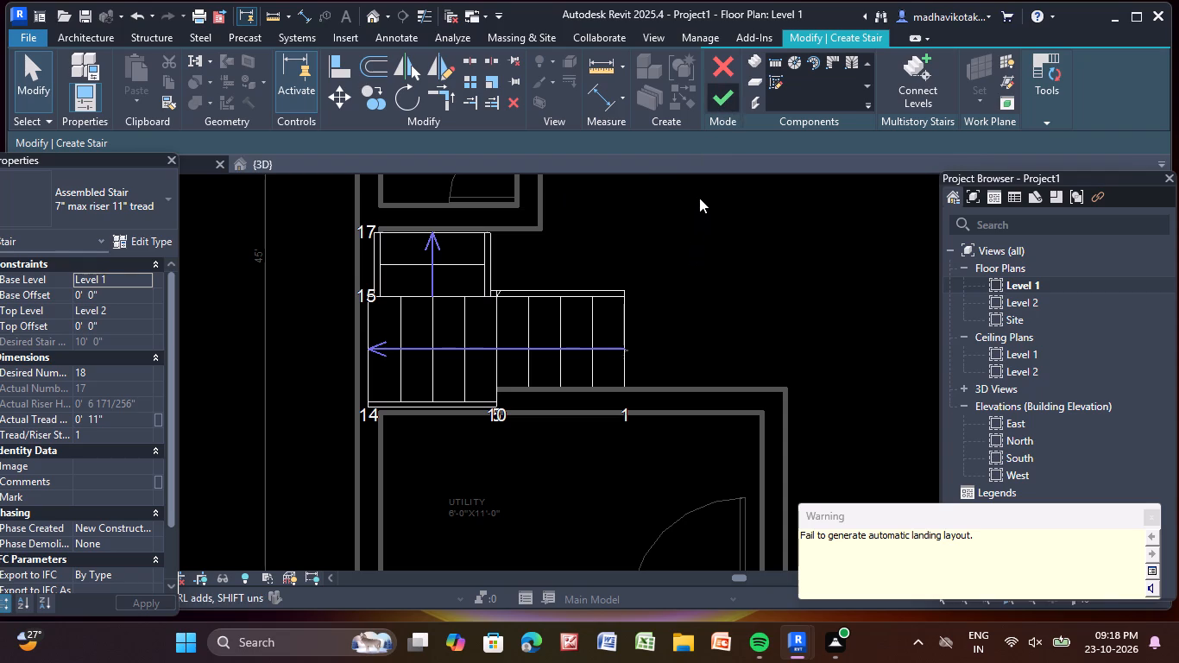
pyautogui.scroll(-2, 739, 236)
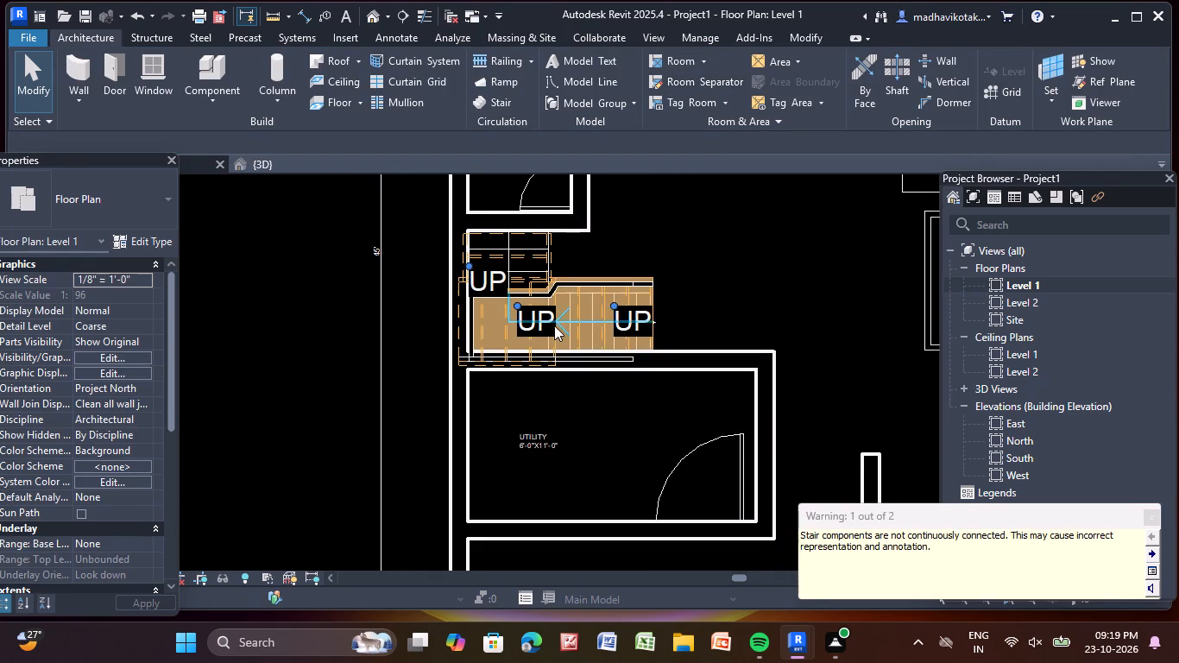
# Switch to the 3D view and set the top constraint of the front exterior wall beside the planting strip to Level 2.
pyautogui.scroll(7, 553, 325)
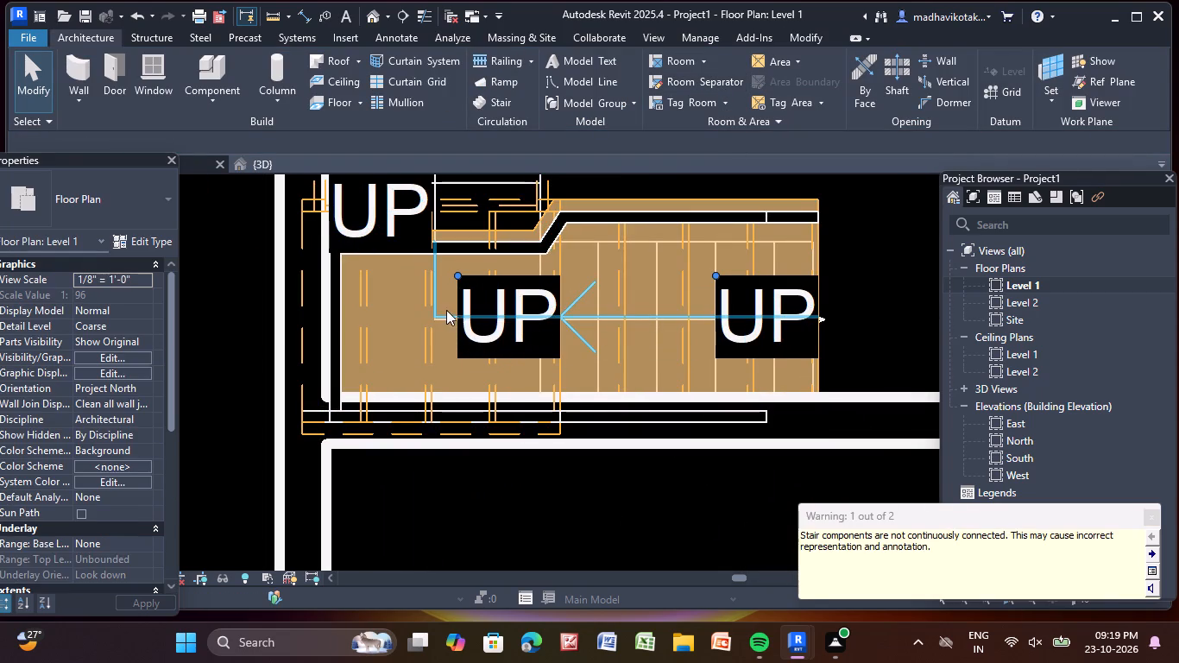
pyautogui.scroll(-3, 445, 310)
pyautogui.moveTo(447, 315); pyautogui.dragTo(453, 352, button='middle')
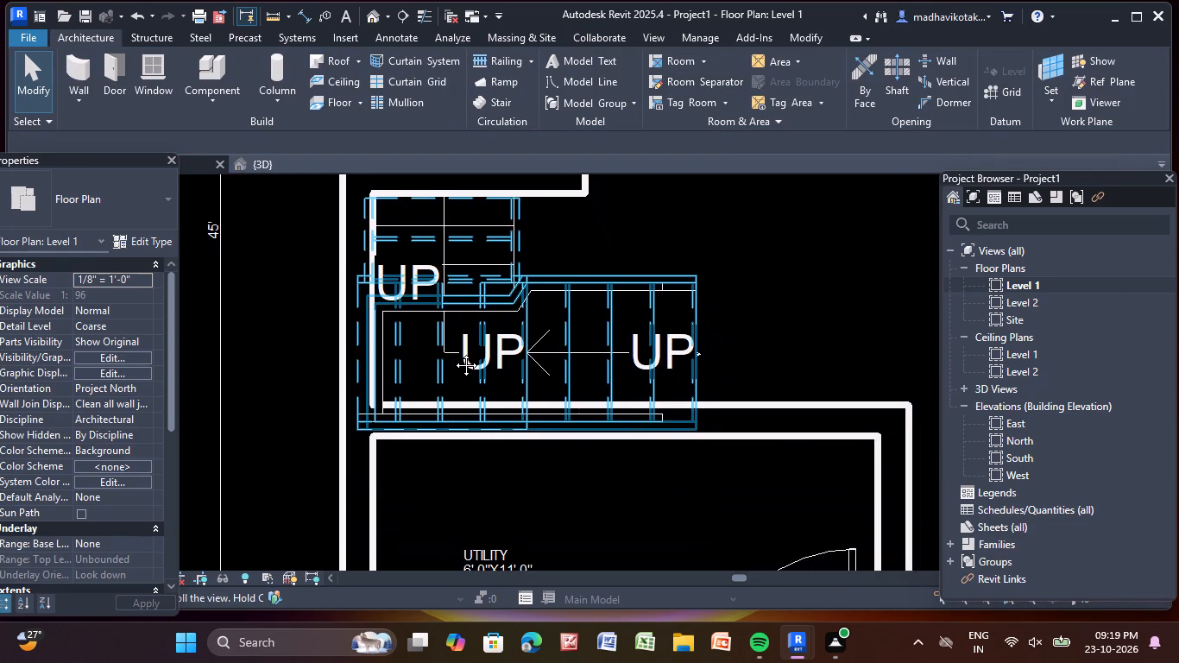
pyautogui.moveTo(453, 352); pyautogui.dragTo(455, 348, button='middle')
pyautogui.scroll(-4, 501, 304)
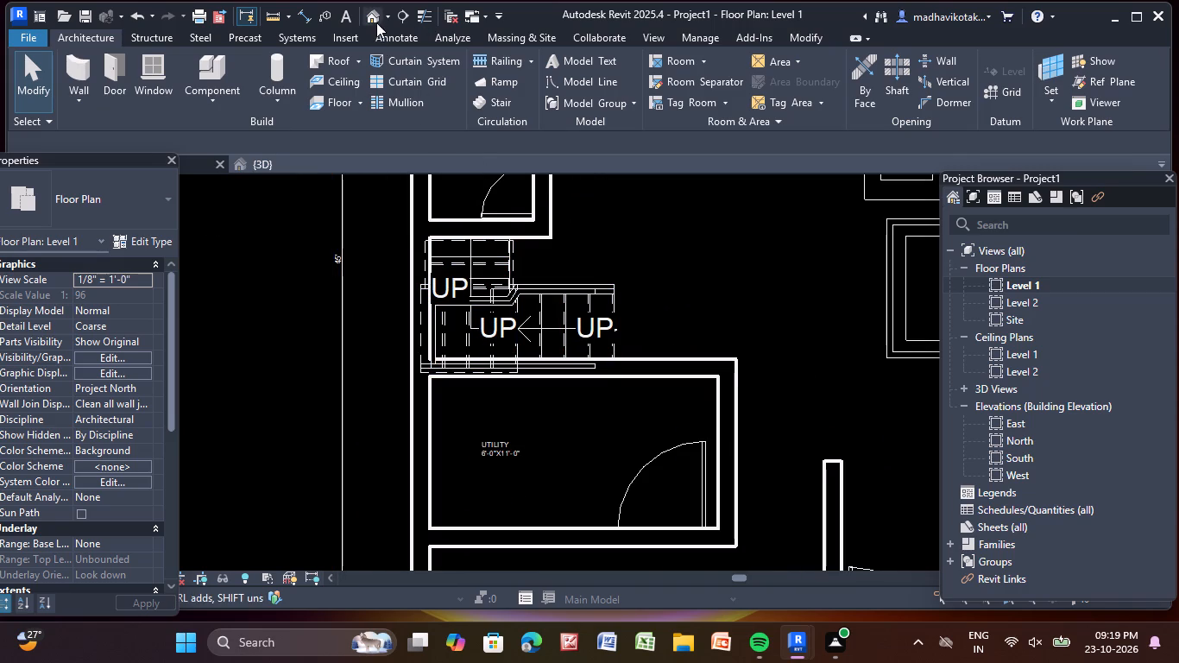
pyautogui.click(376, 16)
pyautogui.click(542, 398)
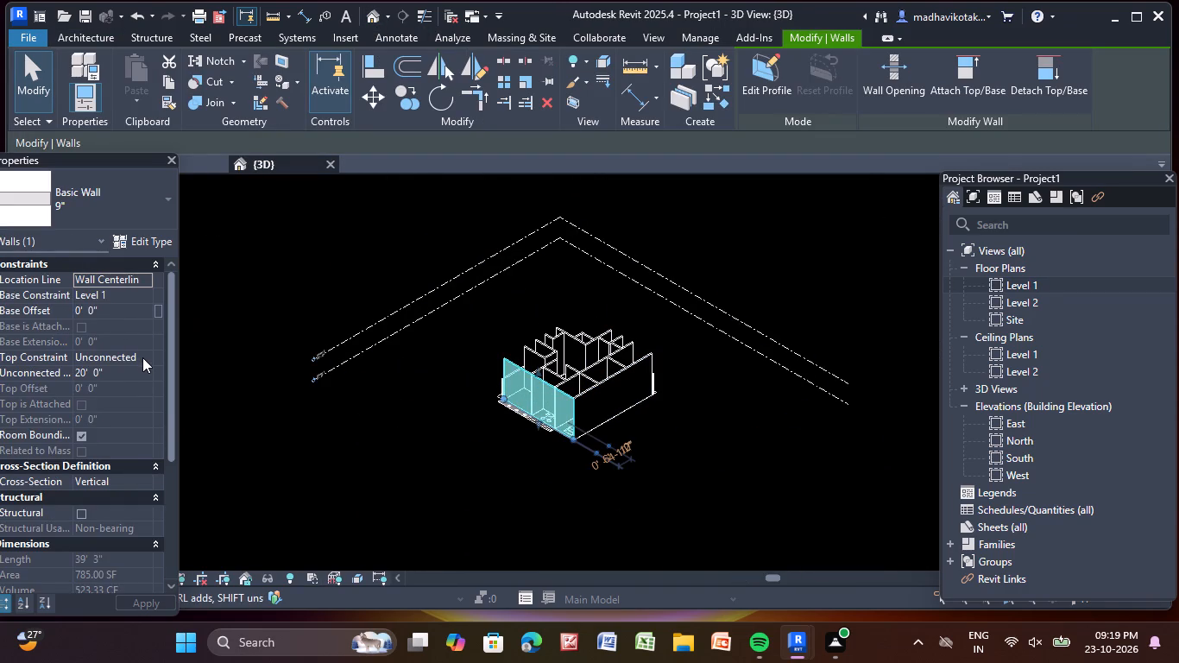
pyautogui.click(142, 357)
pyautogui.click(144, 399)
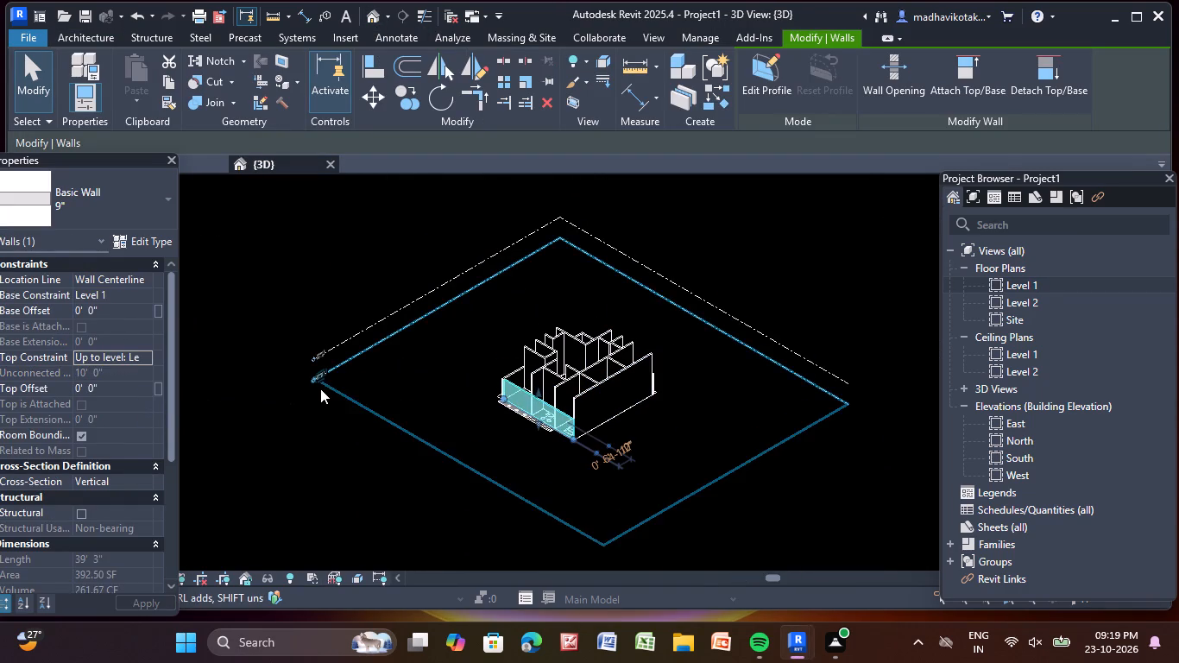
pyautogui.click(320, 388)
pyautogui.press('Escape')
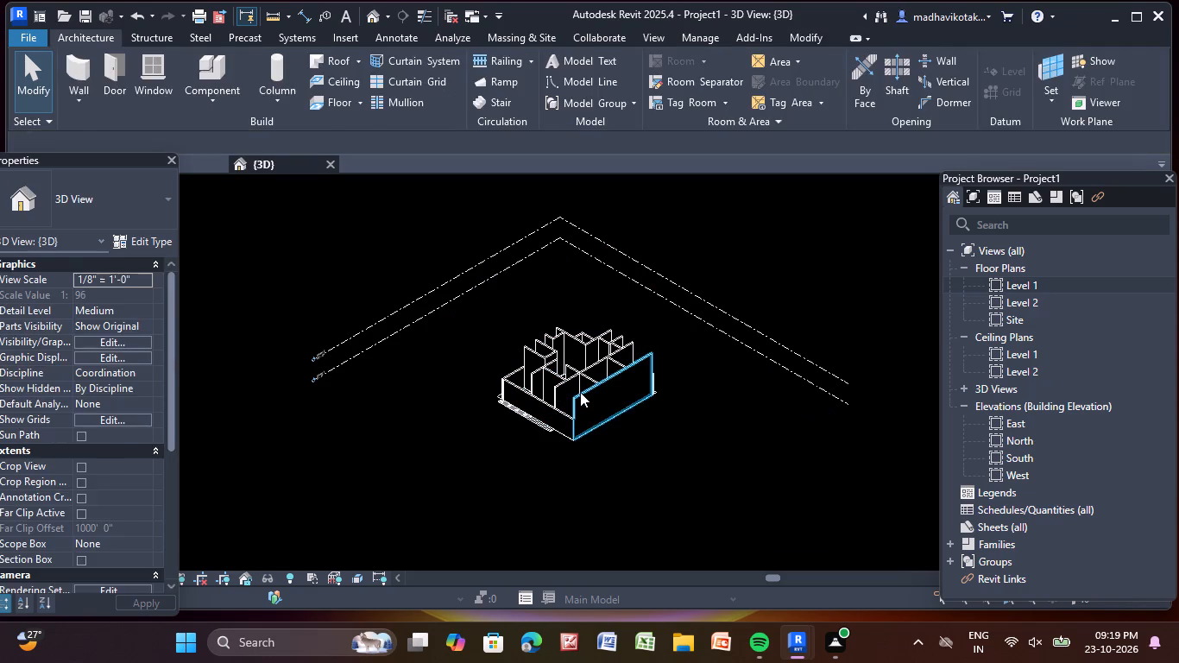
# Set the top constraint of the adjoining 9" exterior wall on the east side to Level 2.
pyautogui.click(580, 391)
pyautogui.click(145, 359)
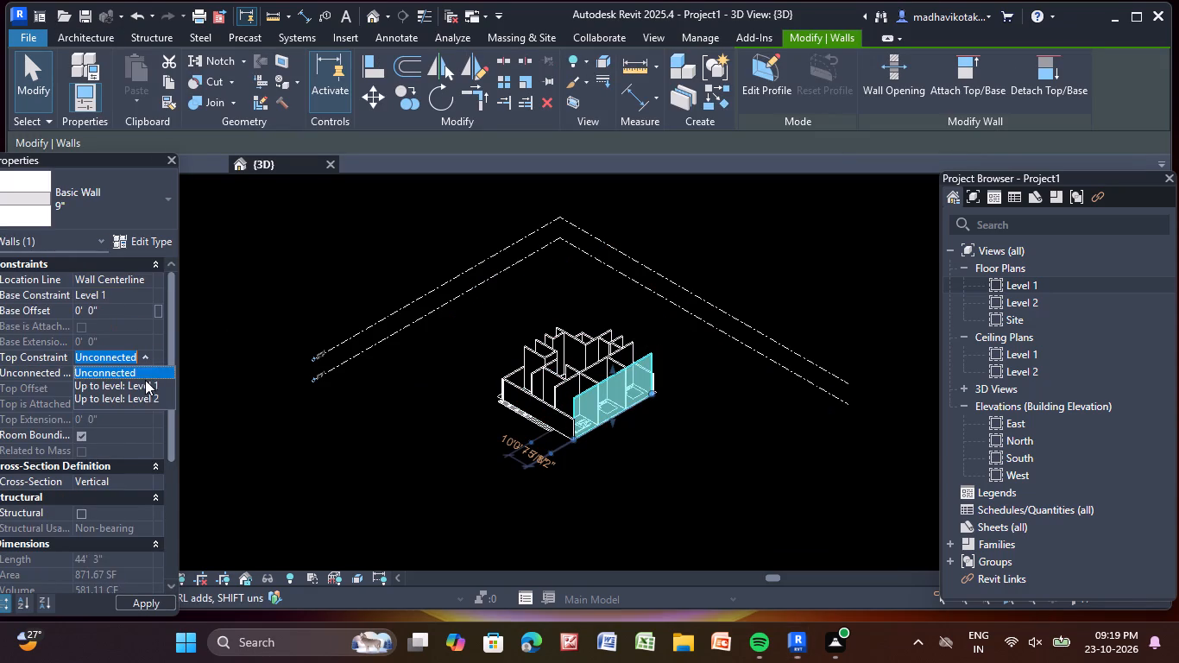
pyautogui.click(145, 398)
pyautogui.click(438, 373)
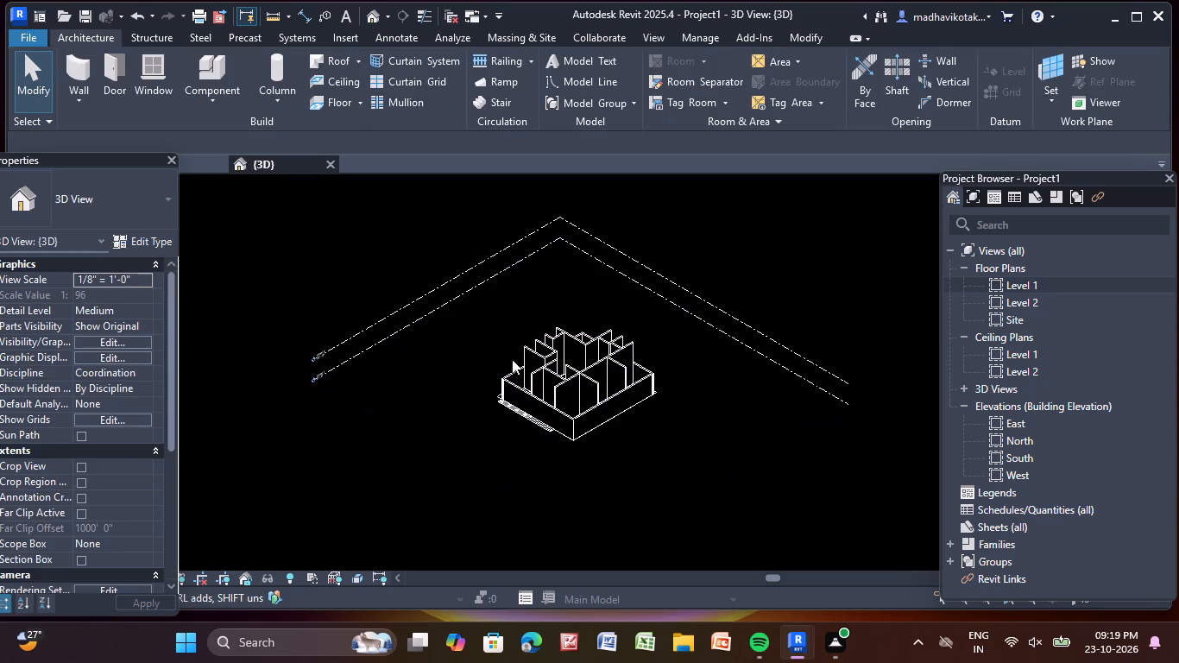
# Select all instances of the 4.5" p partition walls and set their top constraint to Level 2.
pyautogui.click(527, 357)
pyautogui.press('s')
pyautogui.press('a')
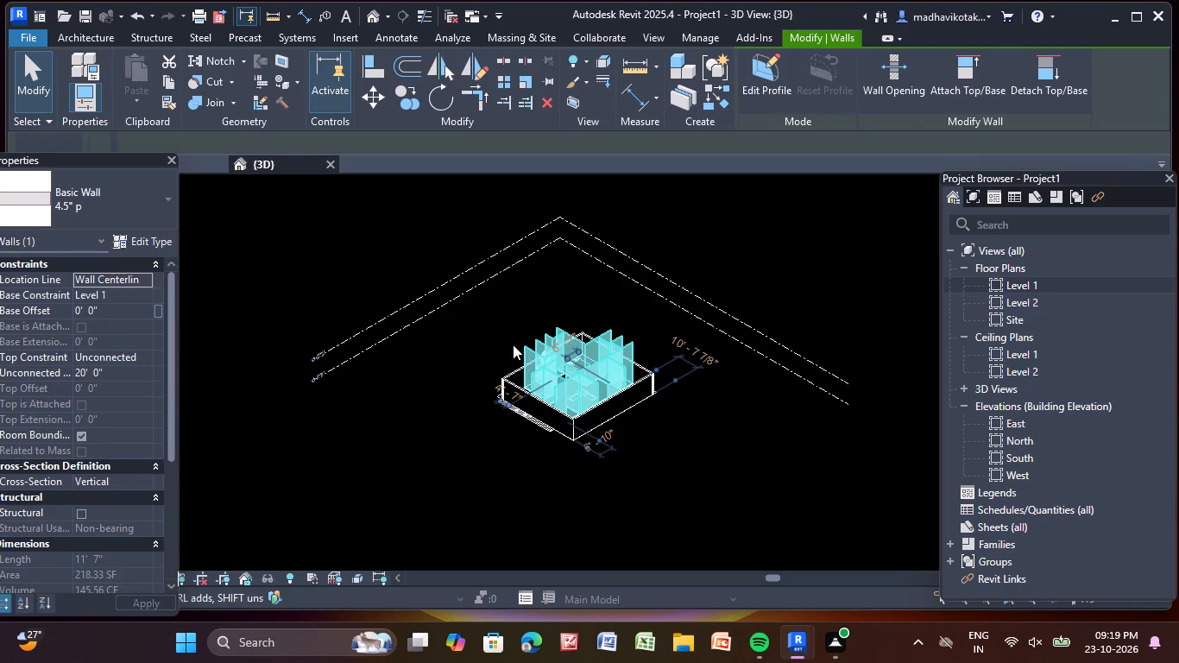
pyautogui.click(145, 357)
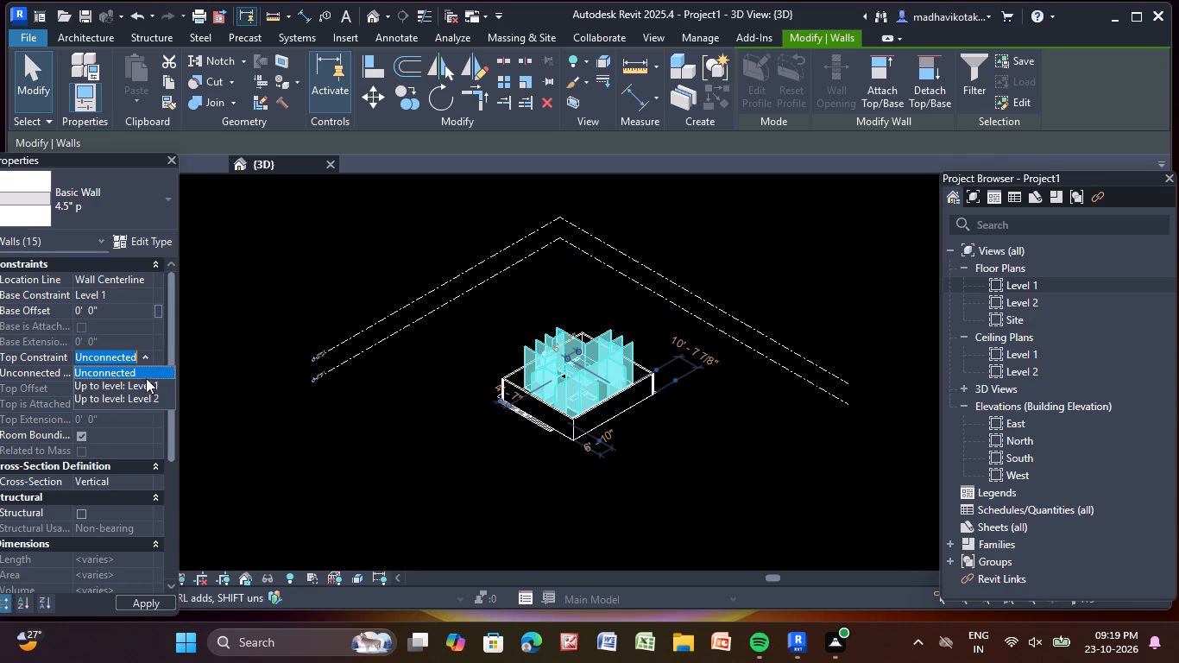
pyautogui.click(152, 398)
pyautogui.click(379, 379)
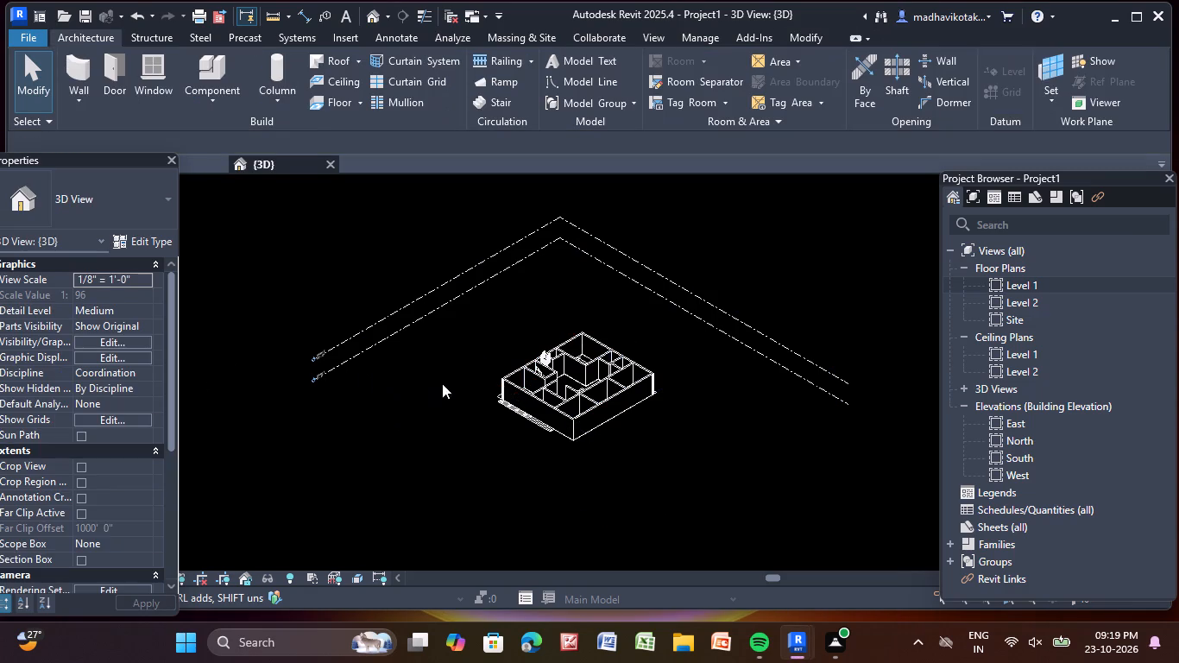
# Set the 3D view's visual style to Shaded.
pyautogui.click(168, 160)
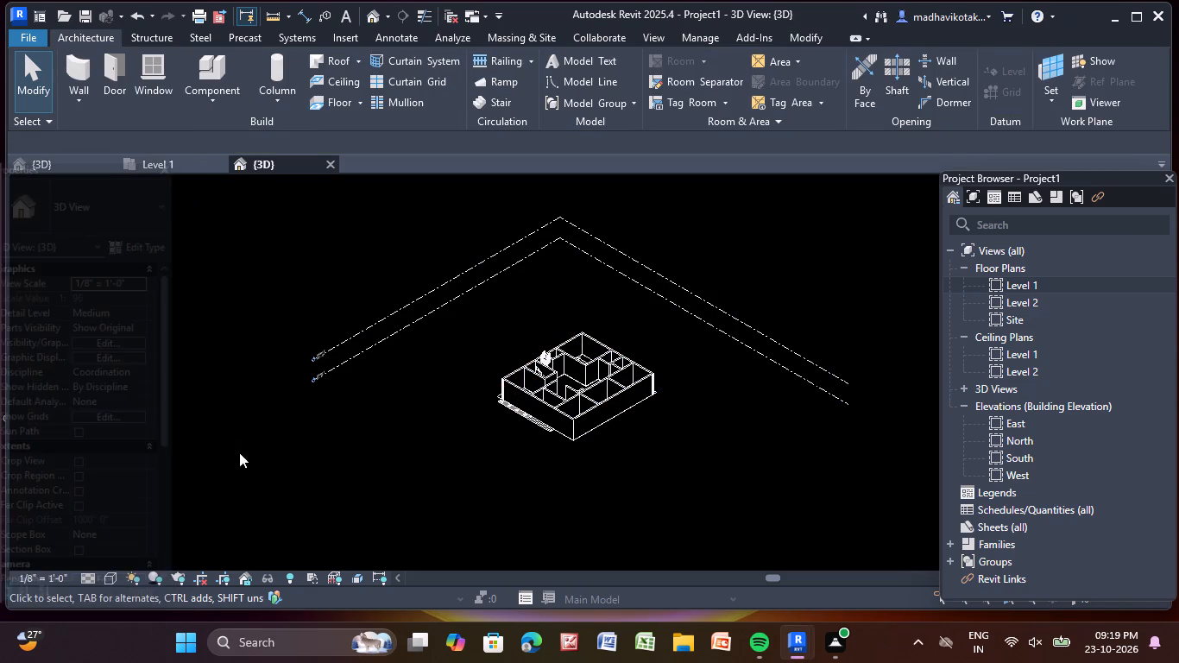
pyautogui.click(110, 578)
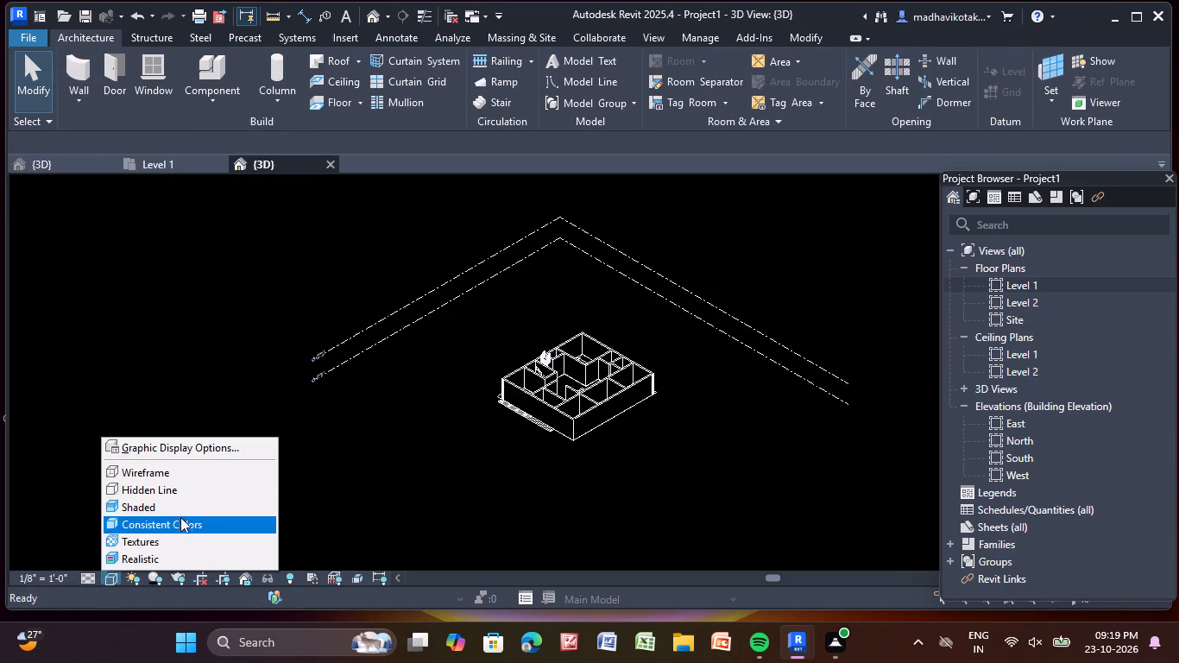
pyautogui.click(185, 510)
pyautogui.click(236, 423)
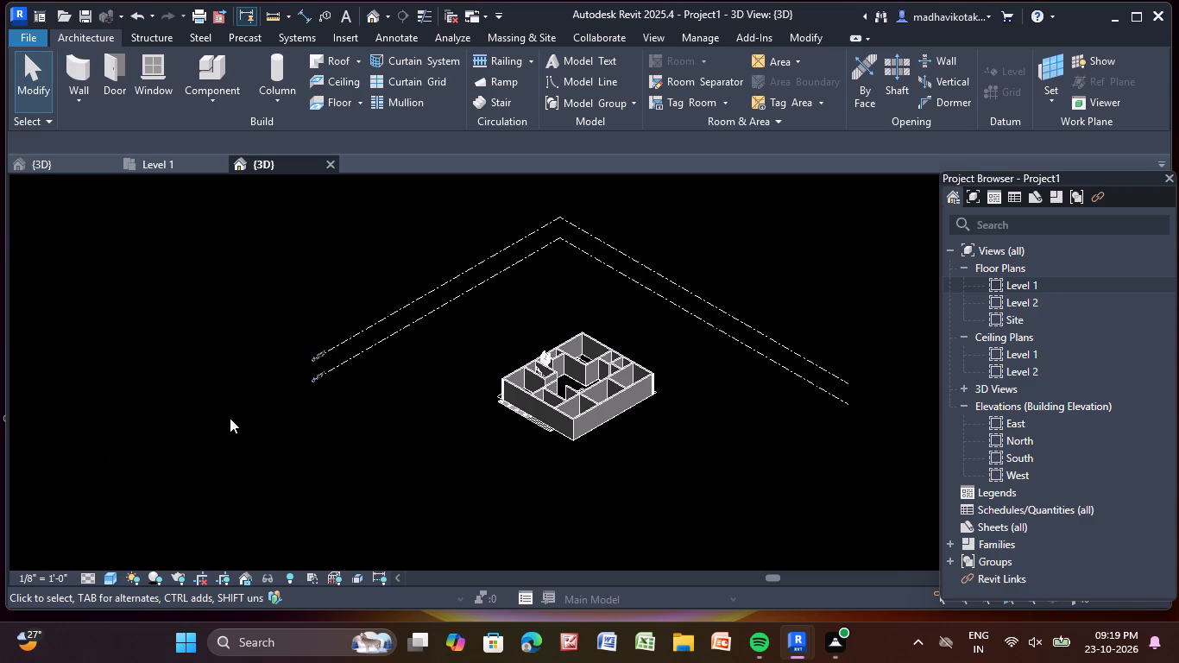
pyautogui.rightClick(225, 414)
pyautogui.click(270, 389)
pyautogui.click(262, 398)
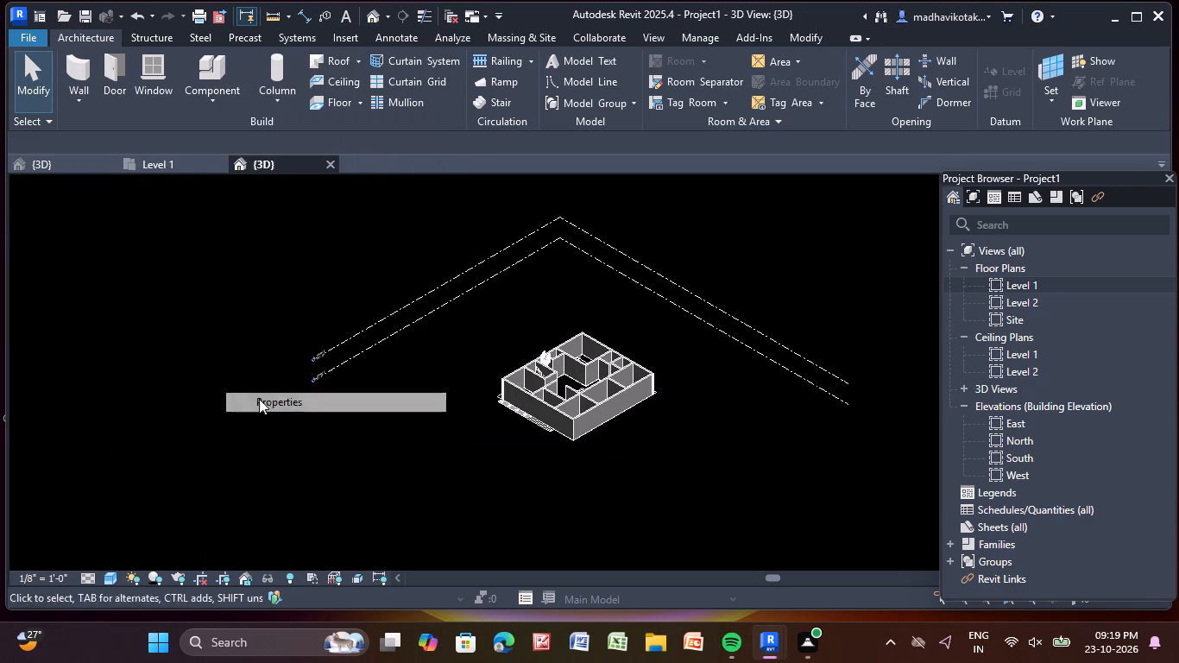
pyautogui.click(203, 407)
# Inspect the model in 3D, checking the staircase runs, corner and railings against the surrounding walls.
pyautogui.scroll(6, 583, 418)
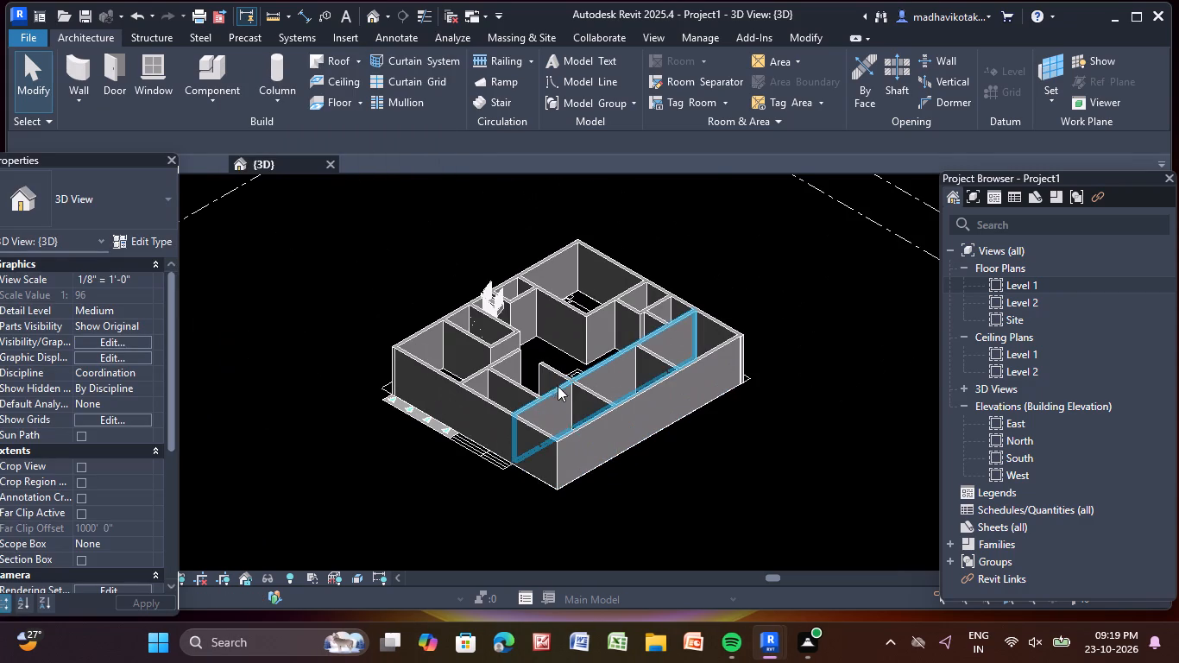
pyautogui.scroll(1, 543, 376)
pyautogui.keyDown('shift'); pyautogui.moveTo(543, 376); pyautogui.dragTo(659, 494, button='middle'); pyautogui.keyUp('shift')
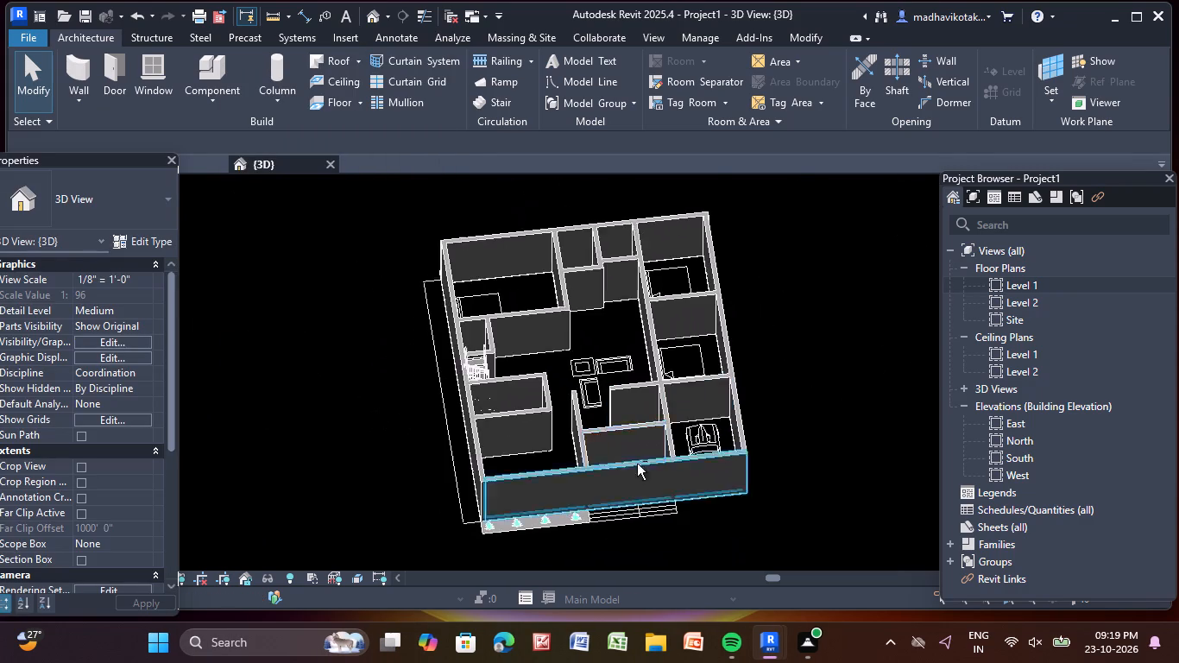
pyautogui.scroll(10, 546, 372)
pyautogui.keyDown('shift'); pyautogui.moveTo(597, 353); pyautogui.dragTo(536, 387, button='middle'); pyautogui.keyUp('shift')
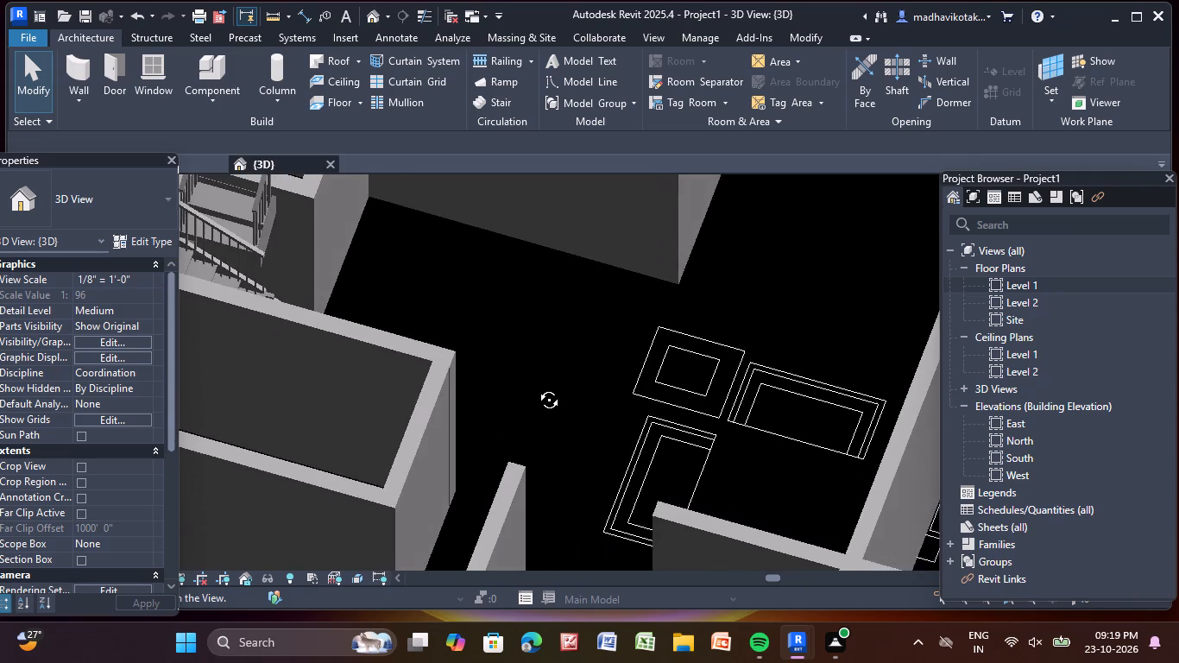
pyautogui.keyDown('shift'); pyautogui.moveTo(536, 387); pyautogui.dragTo(525, 368, button='middle'); pyautogui.keyUp('shift')
pyautogui.scroll(-3, 529, 344)
pyautogui.moveTo(533, 344); pyautogui.dragTo(510, 374, button='middle')
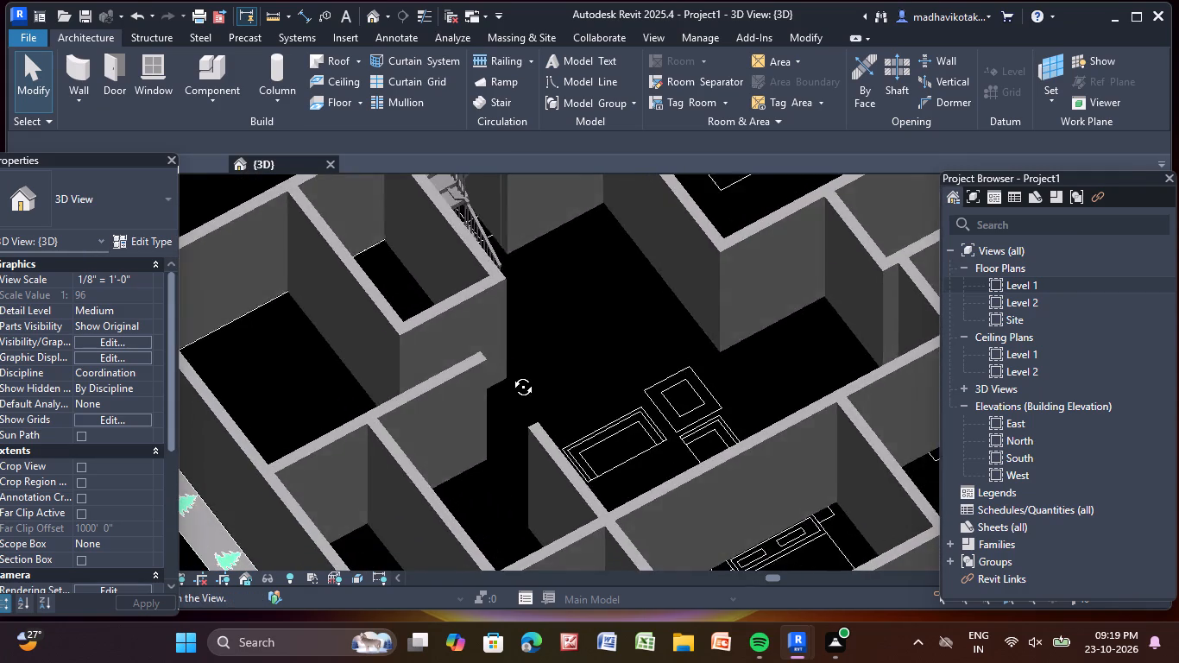
pyautogui.moveTo(510, 374); pyautogui.dragTo(511, 363, button='middle')
pyautogui.moveTo(560, 300); pyautogui.dragTo(489, 357, button='middle')
pyautogui.scroll(-2, 548, 294)
pyautogui.moveTo(548, 294); pyautogui.dragTo(544, 308, button='middle')
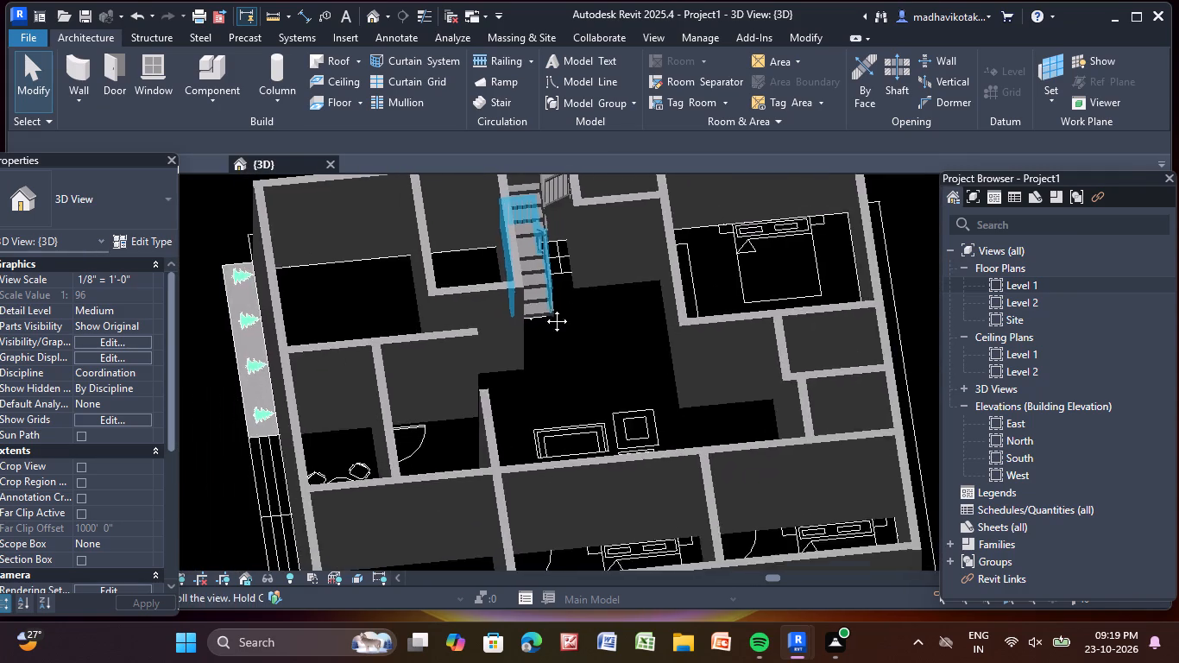
pyautogui.moveTo(544, 308); pyautogui.dragTo(515, 403, button='middle')
pyautogui.scroll(9, 513, 382)
pyautogui.moveTo(482, 287); pyautogui.dragTo(470, 454, button='middle')
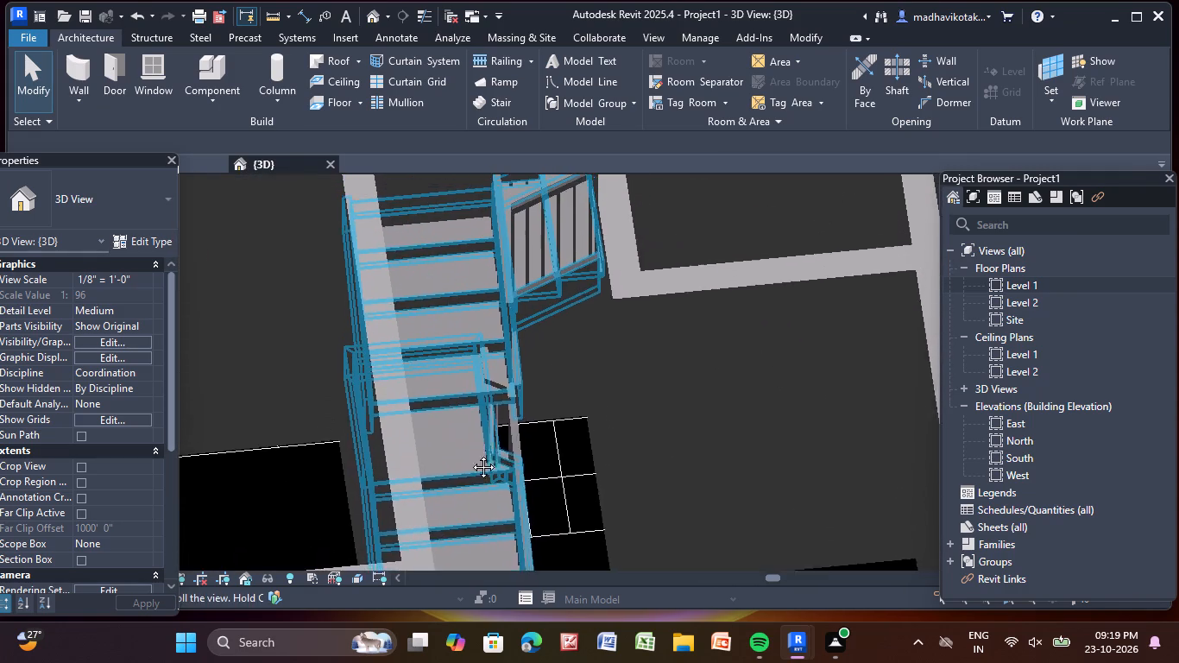
pyautogui.moveTo(470, 454); pyautogui.dragTo(464, 561, button='middle')
pyautogui.keyDown('shift'); pyautogui.moveTo(513, 342); pyautogui.dragTo(549, 371, button='middle'); pyautogui.keyUp('shift')
pyautogui.keyDown('shift'); pyautogui.scroll(1, 549, 371); pyautogui.keyUp('shift')
pyautogui.scroll(-2, 549, 371)
pyautogui.moveTo(549, 371); pyautogui.dragTo(588, 373, button='middle')
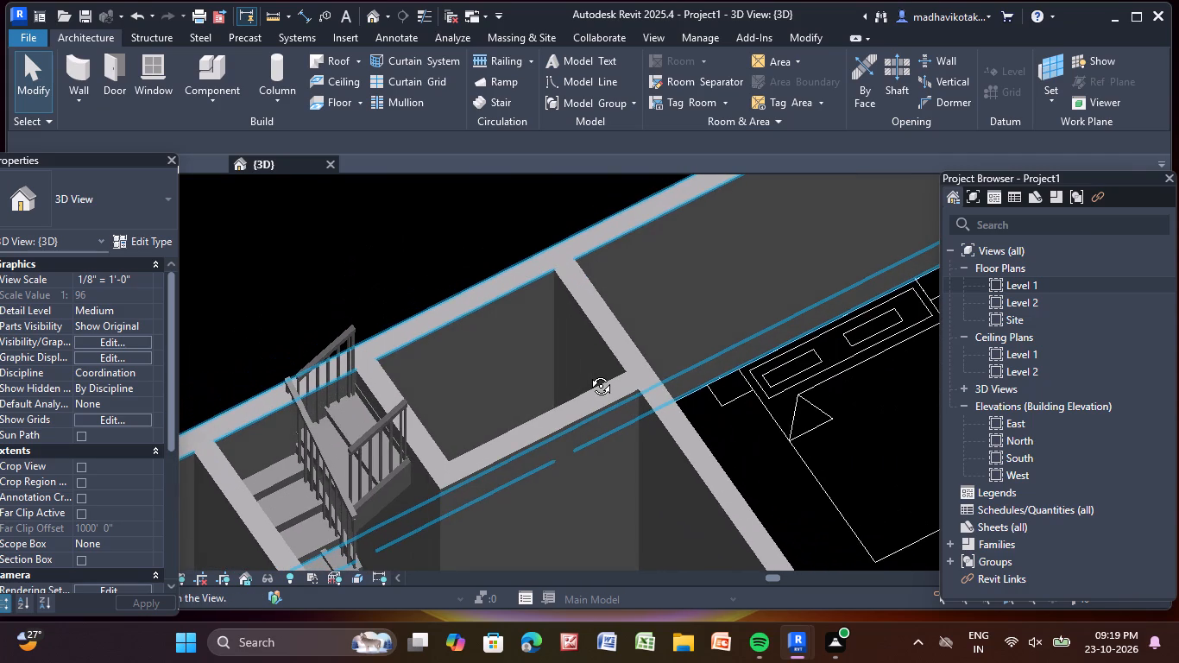
pyautogui.moveTo(588, 373); pyautogui.dragTo(588, 374, button='middle')
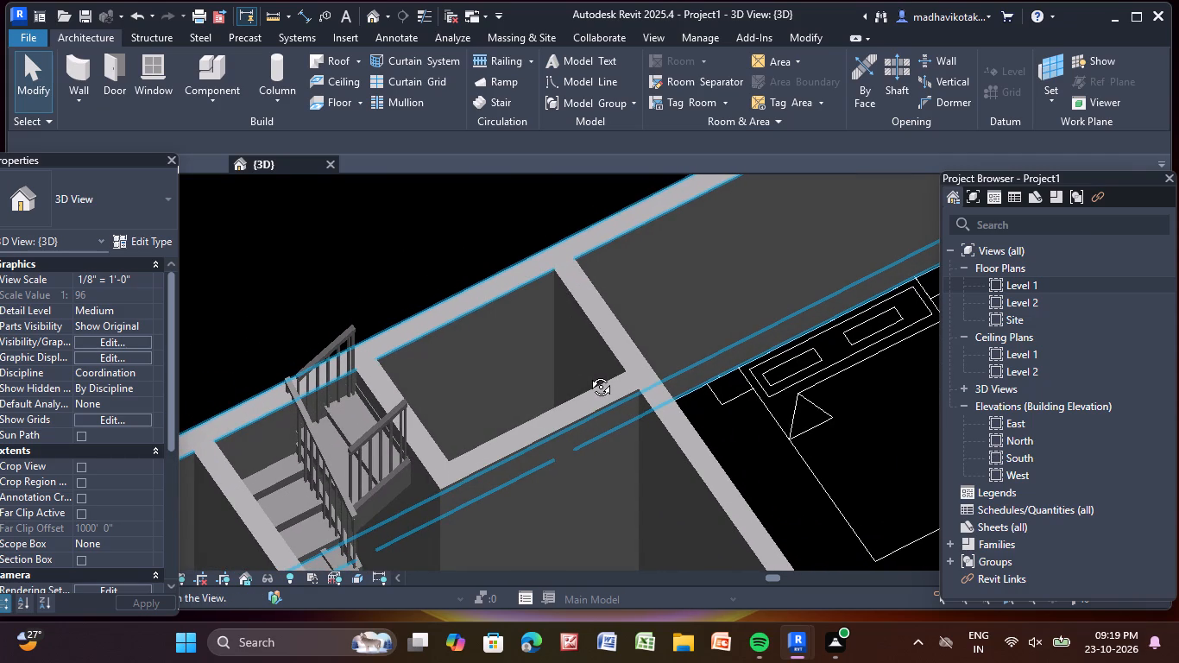
pyautogui.moveTo(588, 374); pyautogui.dragTo(587, 374, button='middle')
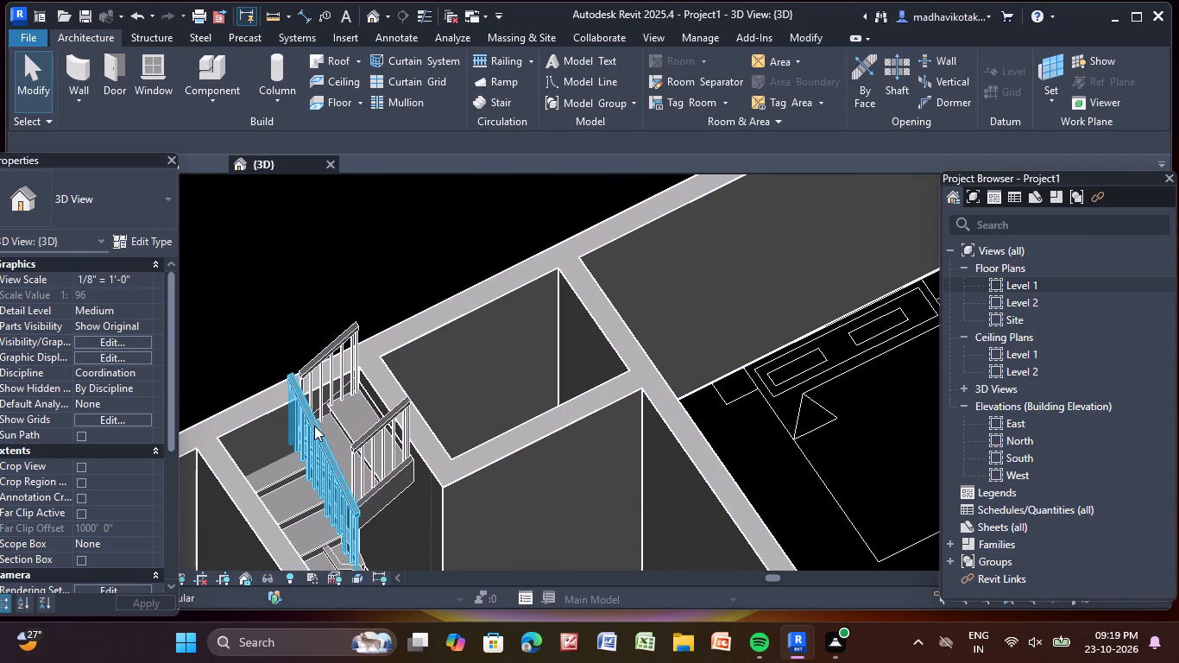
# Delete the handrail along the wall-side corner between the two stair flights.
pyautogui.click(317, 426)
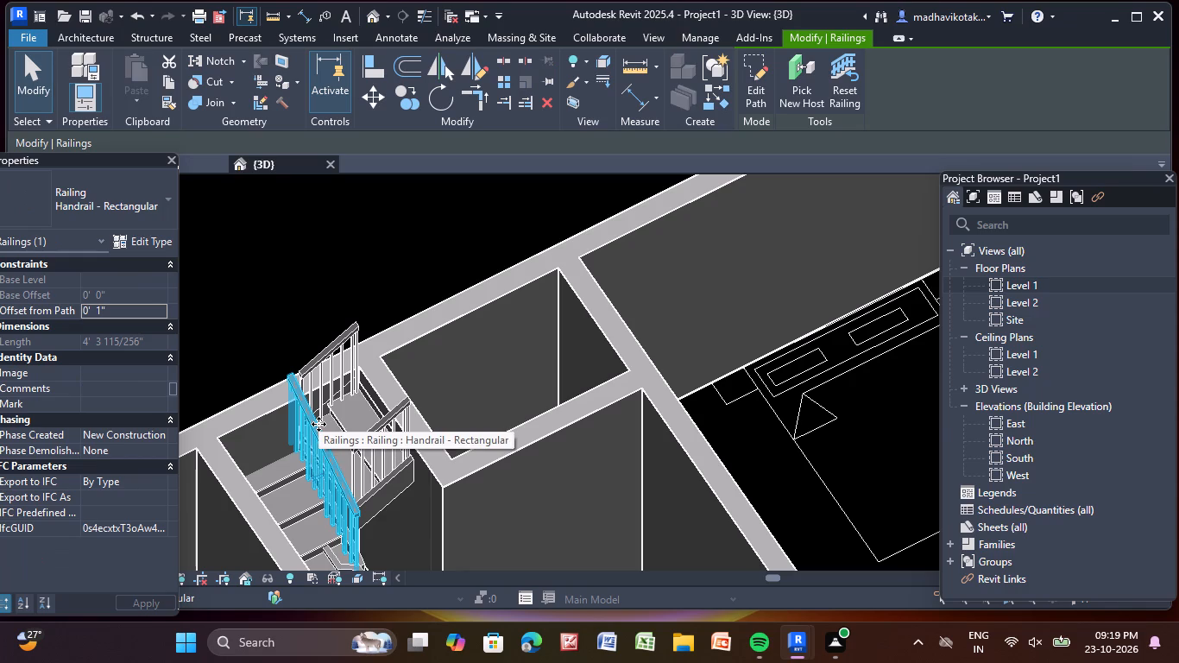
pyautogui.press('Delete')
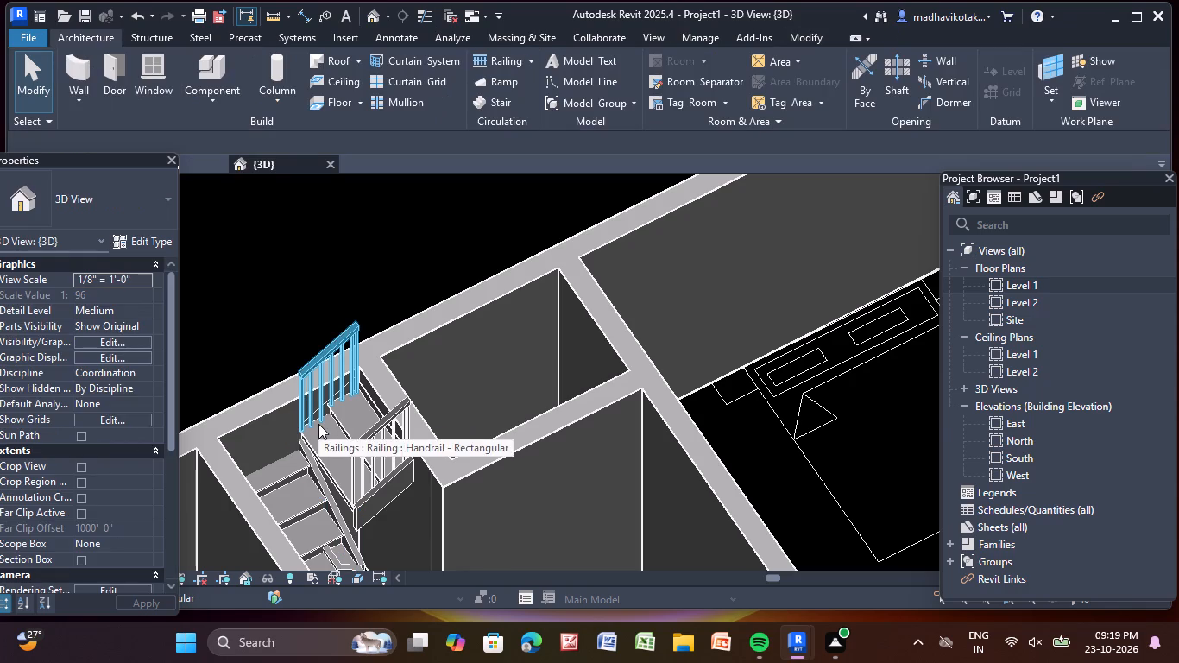
# Delete the entire L-shaped assembled stair from the model.
pyautogui.keyDown('shift'); pyautogui.moveTo(327, 431); pyautogui.dragTo(348, 447, button='middle'); pyautogui.keyUp('shift')
pyautogui.scroll(-3, 350, 445)
pyautogui.moveTo(350, 445); pyautogui.dragTo(534, 318, button='middle')
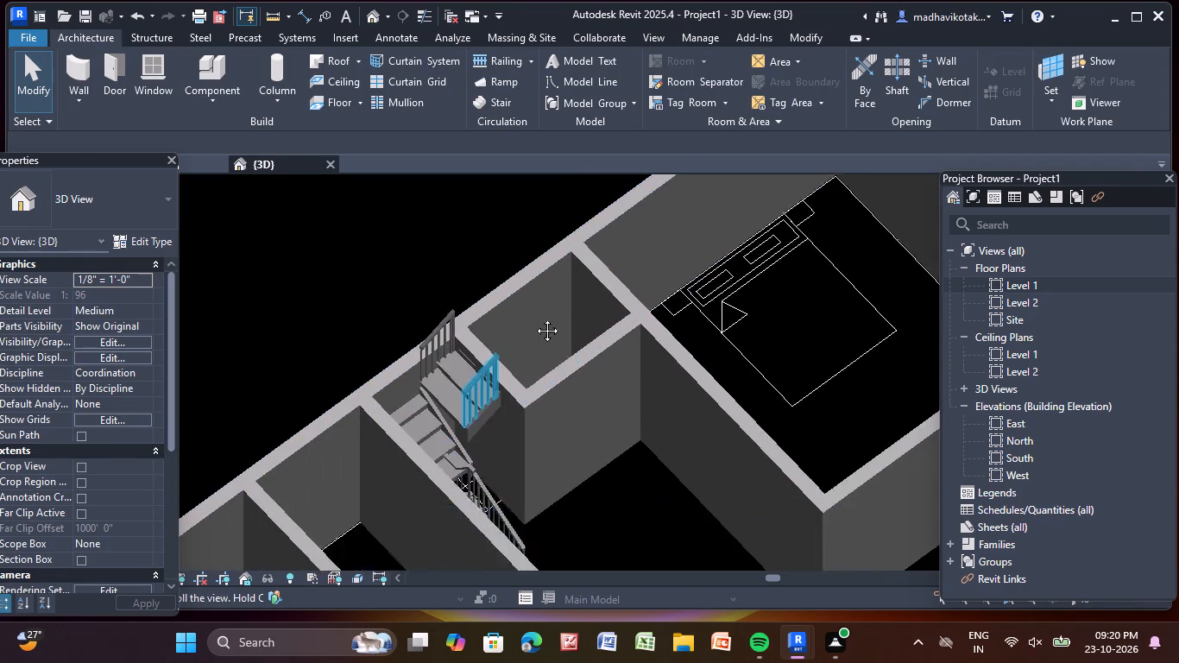
pyautogui.moveTo(534, 318); pyautogui.dragTo(538, 315, button='middle')
pyautogui.keyDown('shift'); pyautogui.moveTo(523, 337); pyautogui.dragTo(562, 338, button='middle'); pyautogui.keyUp('shift')
pyautogui.scroll(-1, 539, 435)
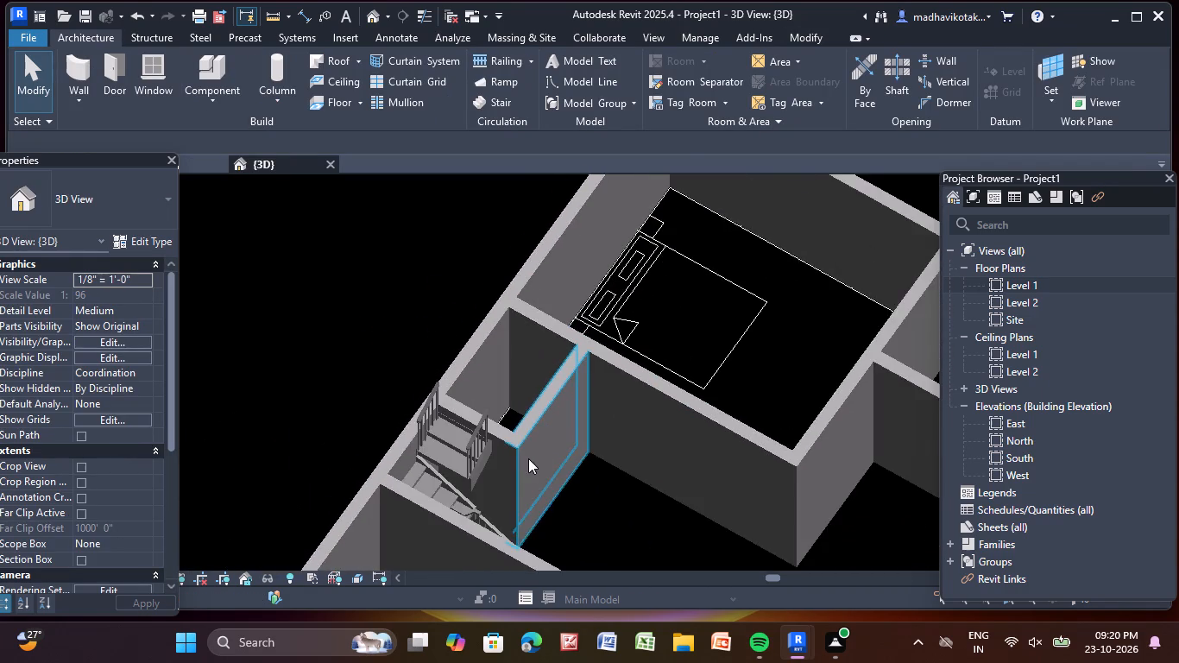
pyautogui.moveTo(527, 458); pyautogui.dragTo(605, 401, button='middle')
pyautogui.scroll(9, 544, 414)
pyautogui.moveTo(492, 443); pyautogui.dragTo(533, 377, button='middle')
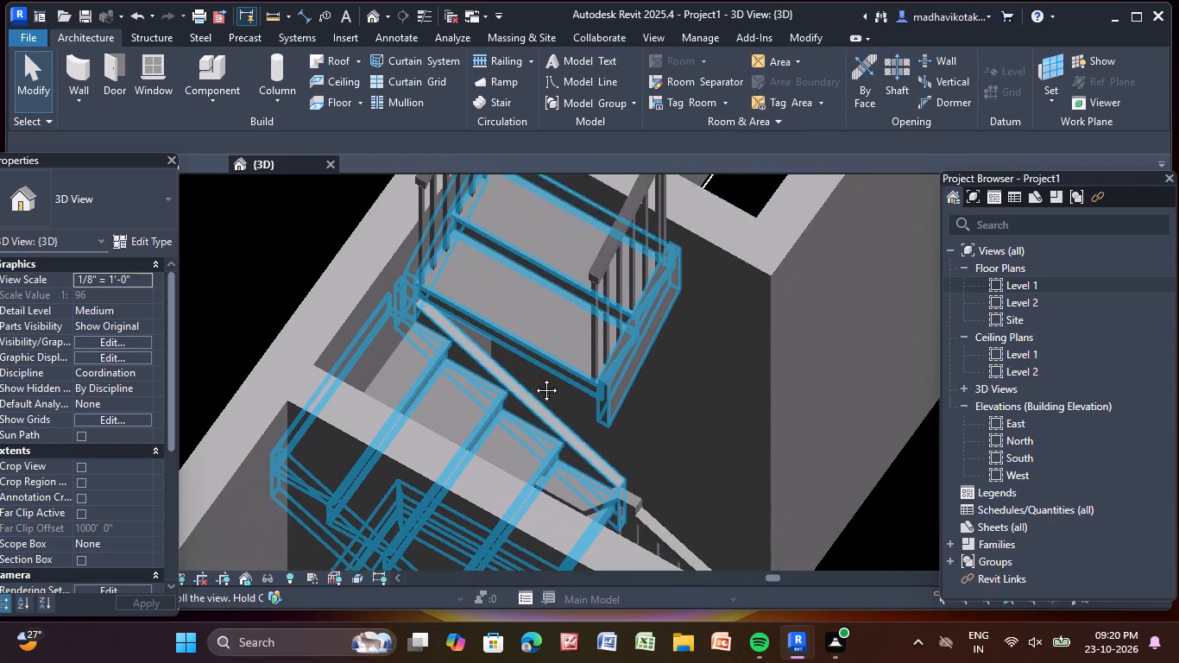
pyautogui.moveTo(533, 377); pyautogui.dragTo(556, 280, button='middle')
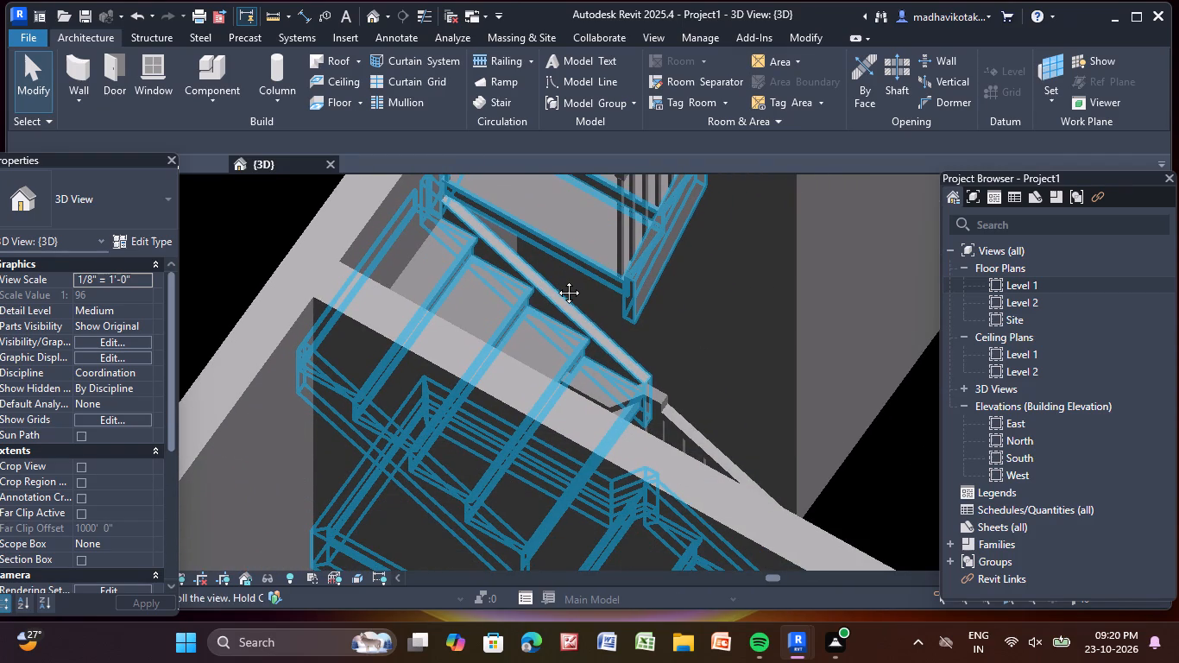
pyautogui.moveTo(556, 280); pyautogui.dragTo(553, 274, button='middle')
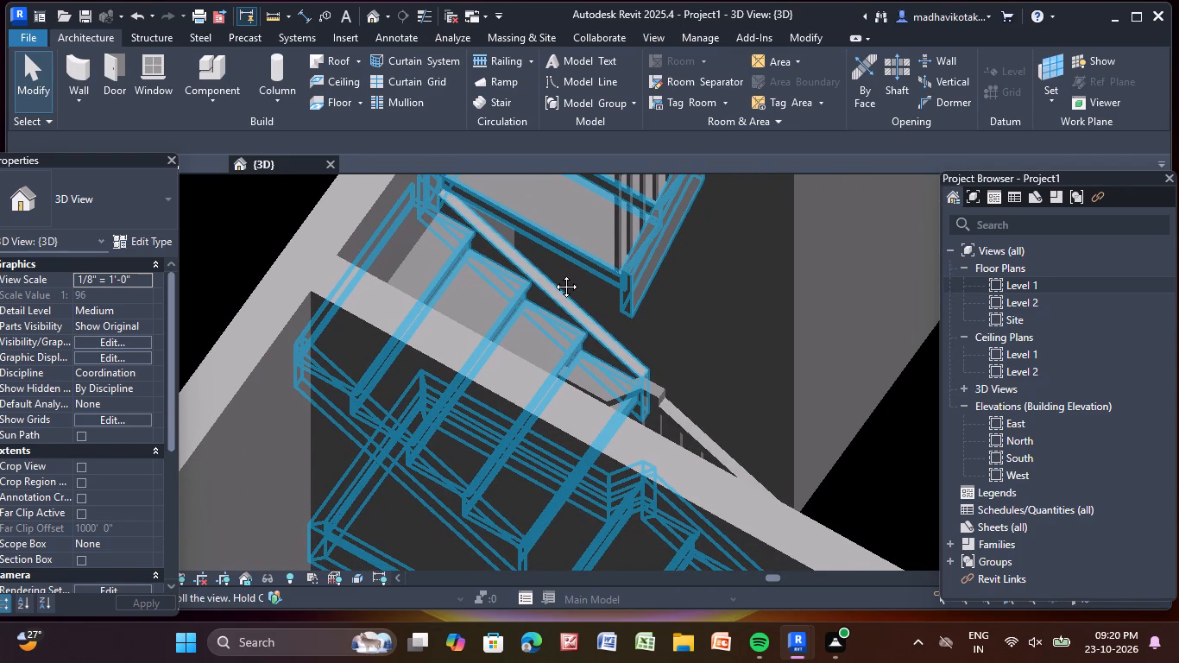
pyautogui.moveTo(553, 274); pyautogui.dragTo(552, 274, button='middle')
pyautogui.click(534, 273)
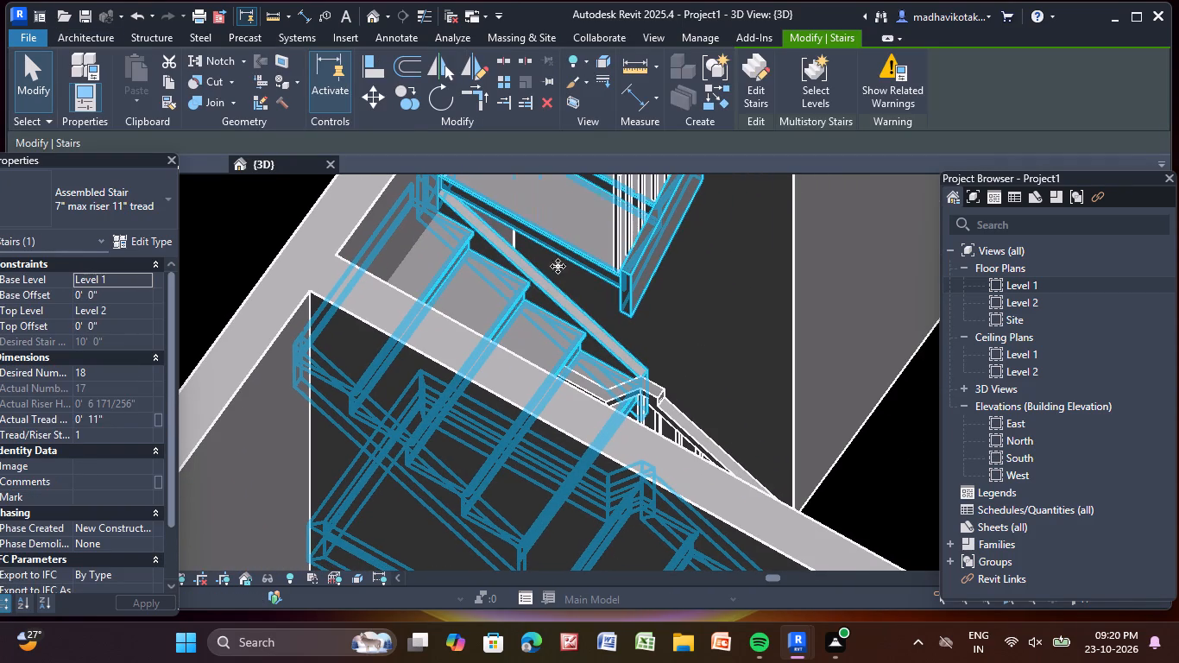
pyautogui.click(522, 298)
pyautogui.press('Delete')
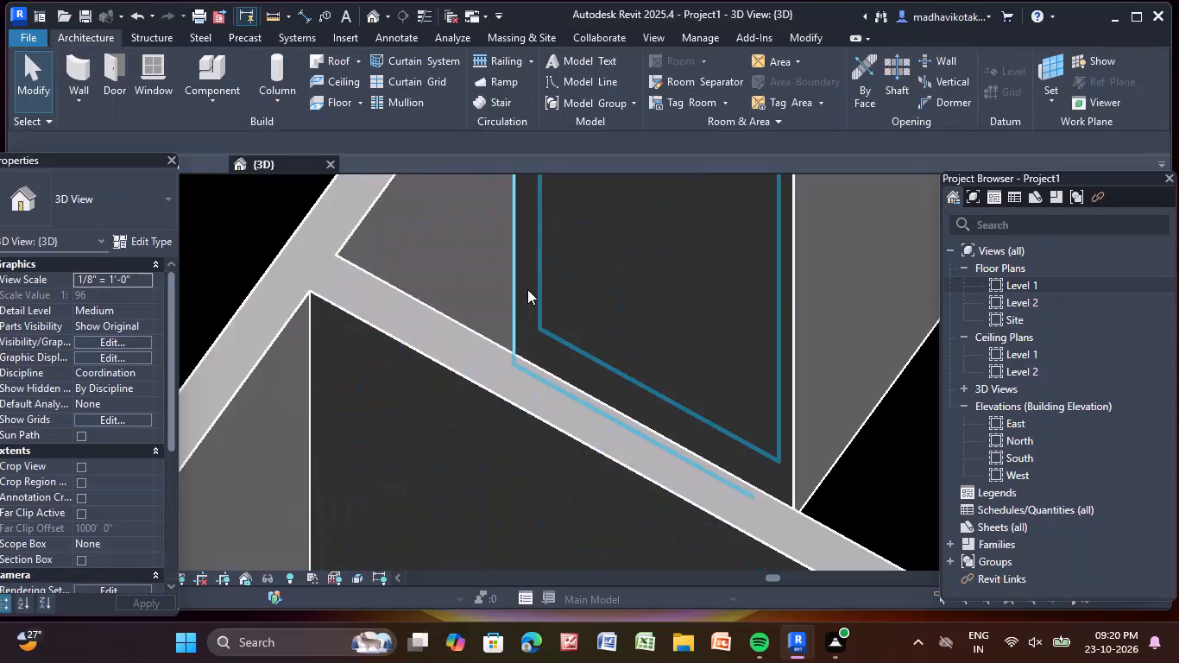
# Return to the Level 1 floor plan at the CAD staircase outline above Utility.
pyautogui.scroll(-10, 527, 287)
pyautogui.scroll(-3, 630, 262)
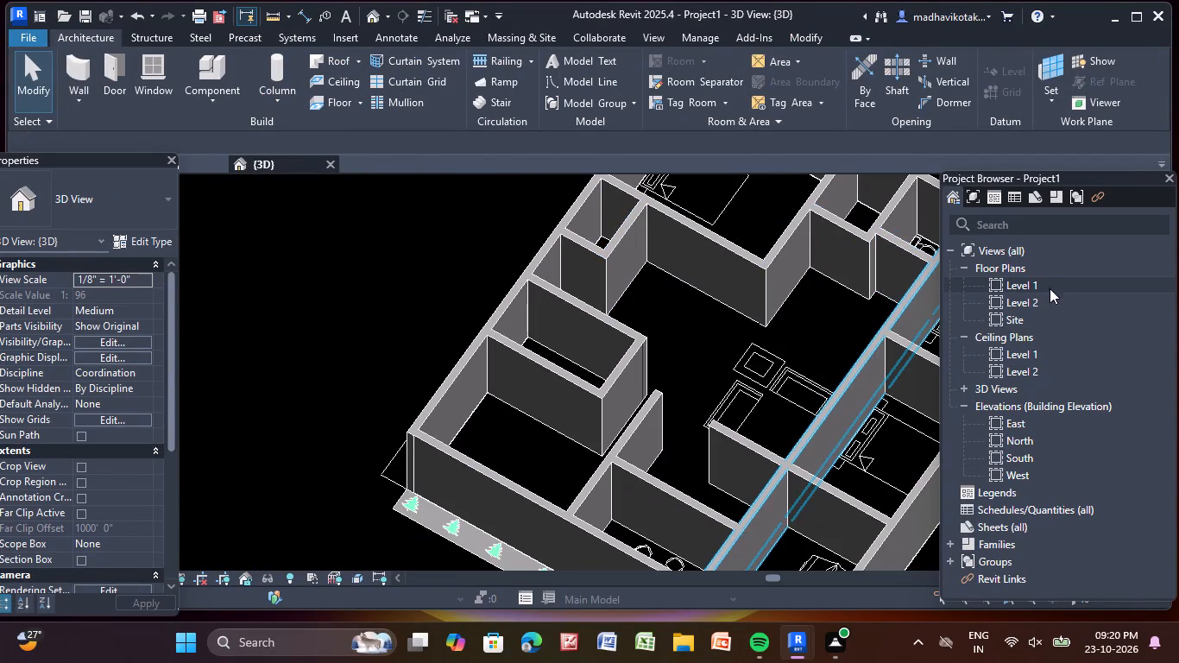
pyautogui.doubleClick(1039, 282)
pyautogui.scroll(-2, 406, 328)
pyautogui.scroll(3, 476, 314)
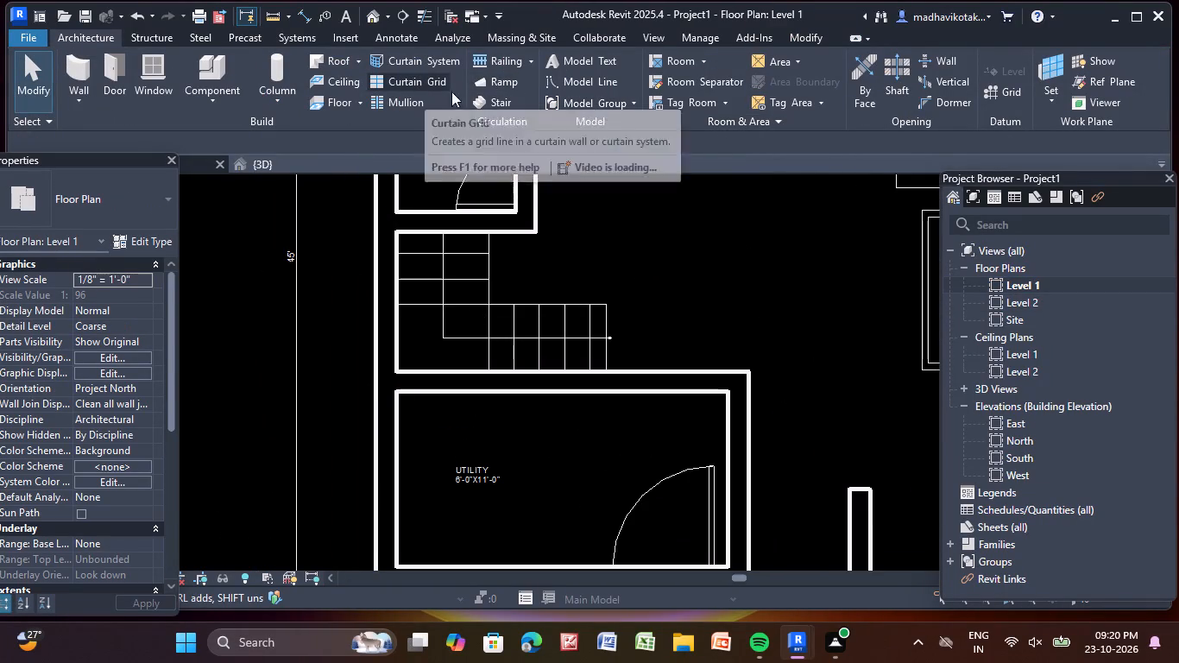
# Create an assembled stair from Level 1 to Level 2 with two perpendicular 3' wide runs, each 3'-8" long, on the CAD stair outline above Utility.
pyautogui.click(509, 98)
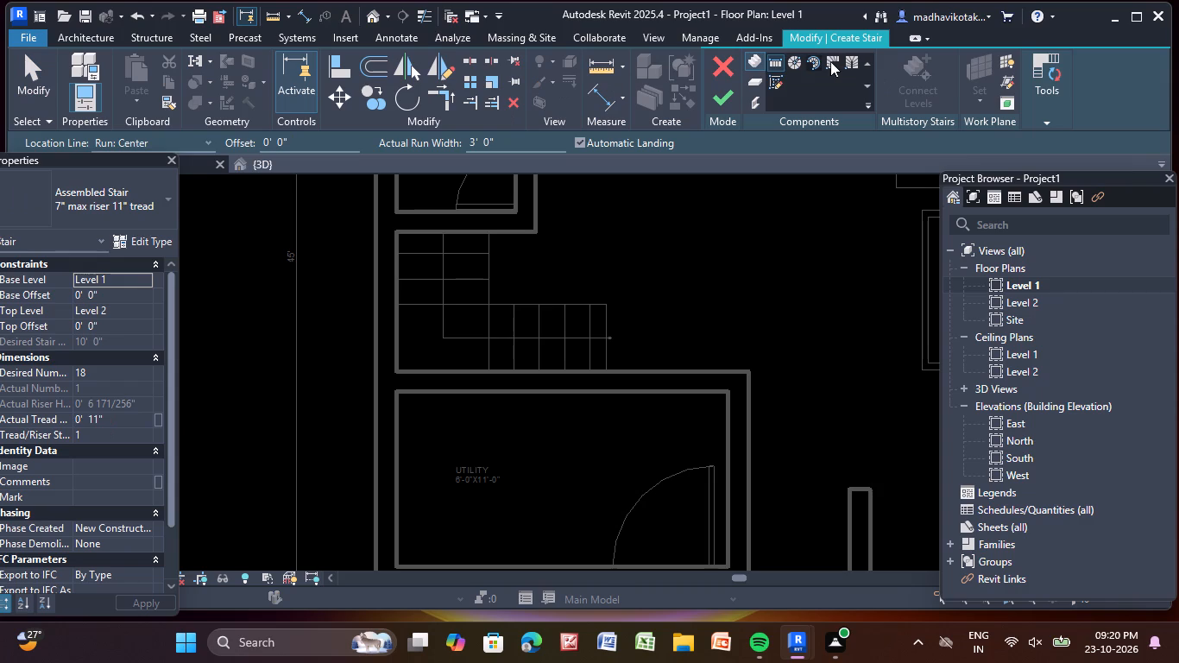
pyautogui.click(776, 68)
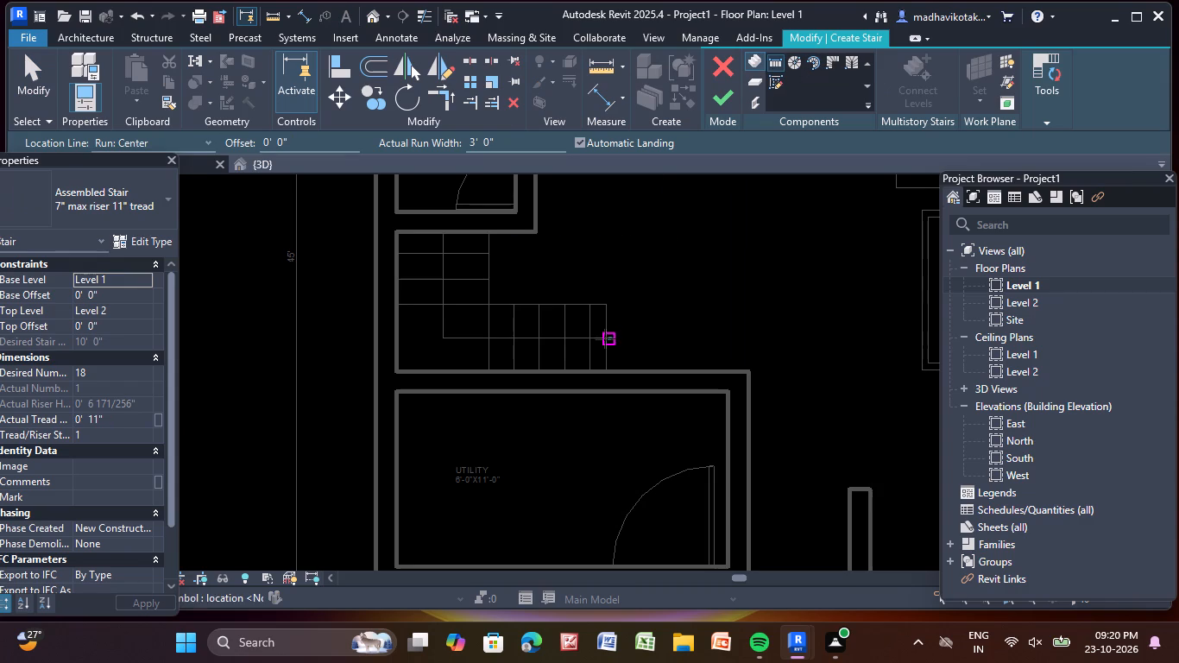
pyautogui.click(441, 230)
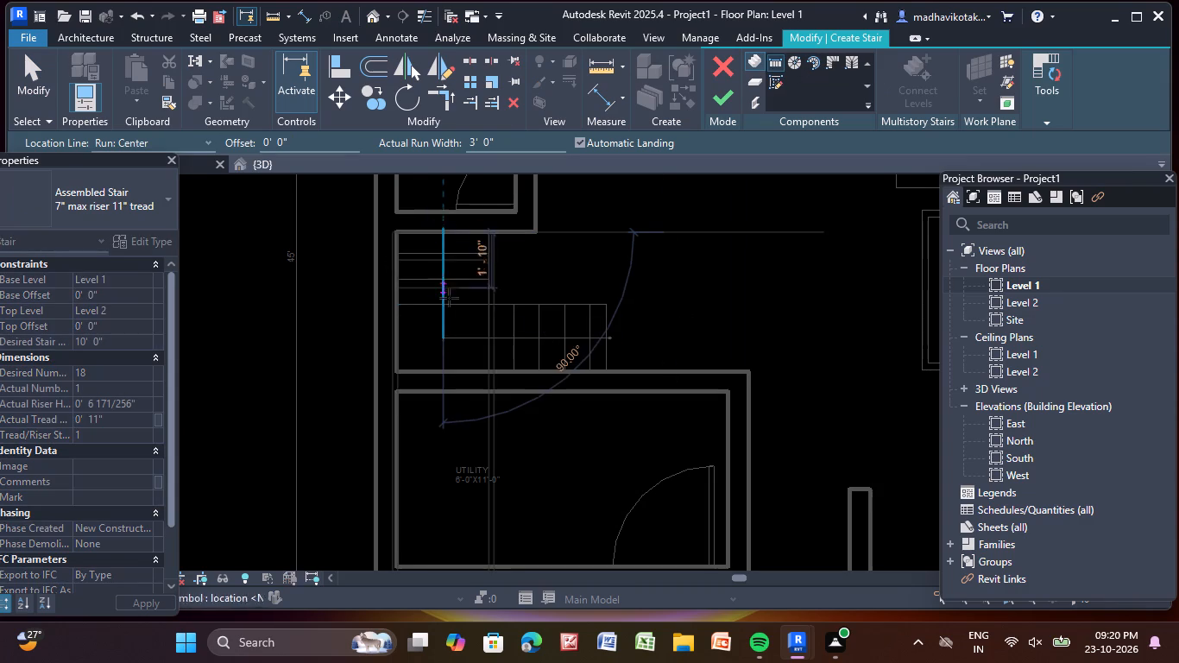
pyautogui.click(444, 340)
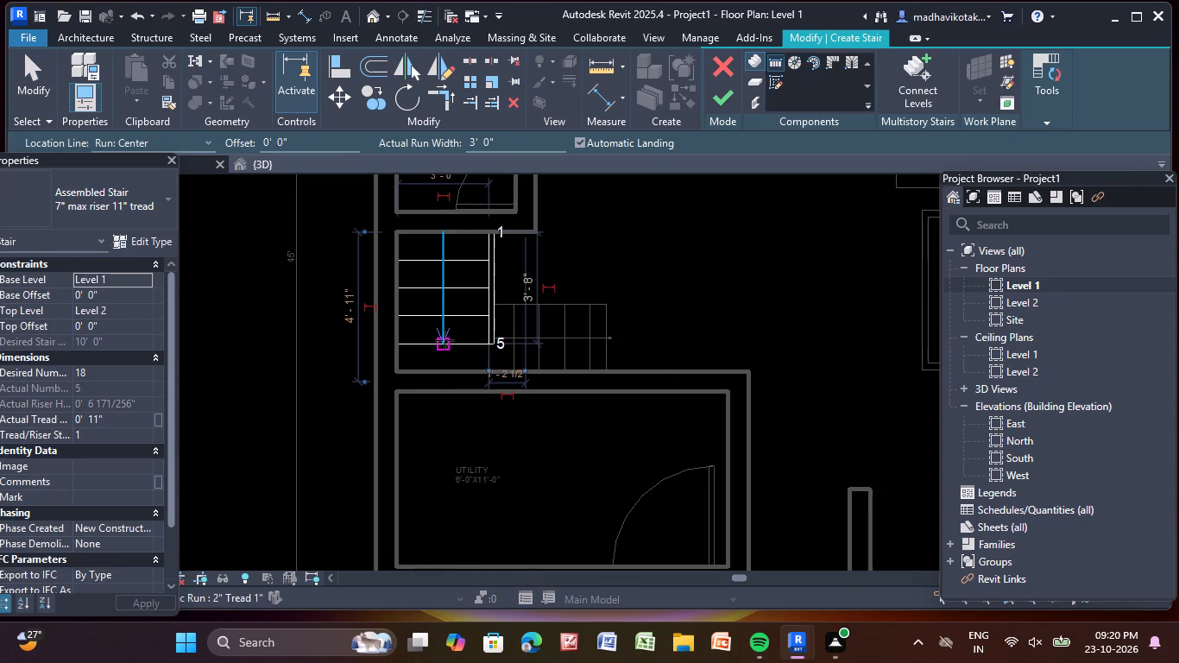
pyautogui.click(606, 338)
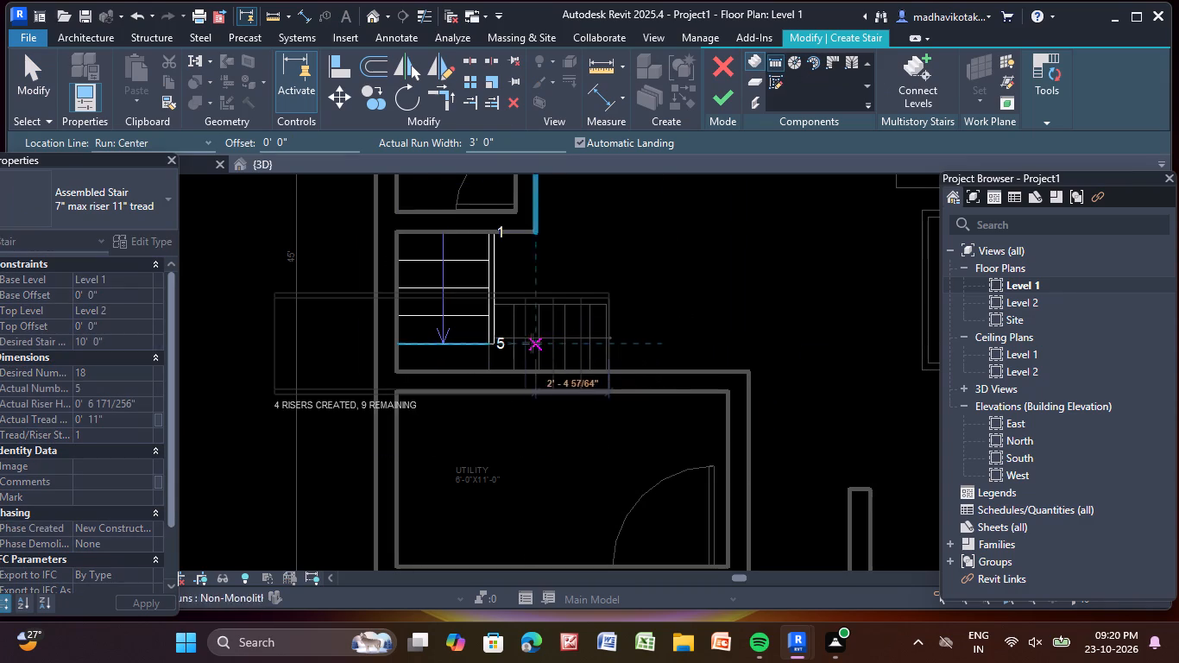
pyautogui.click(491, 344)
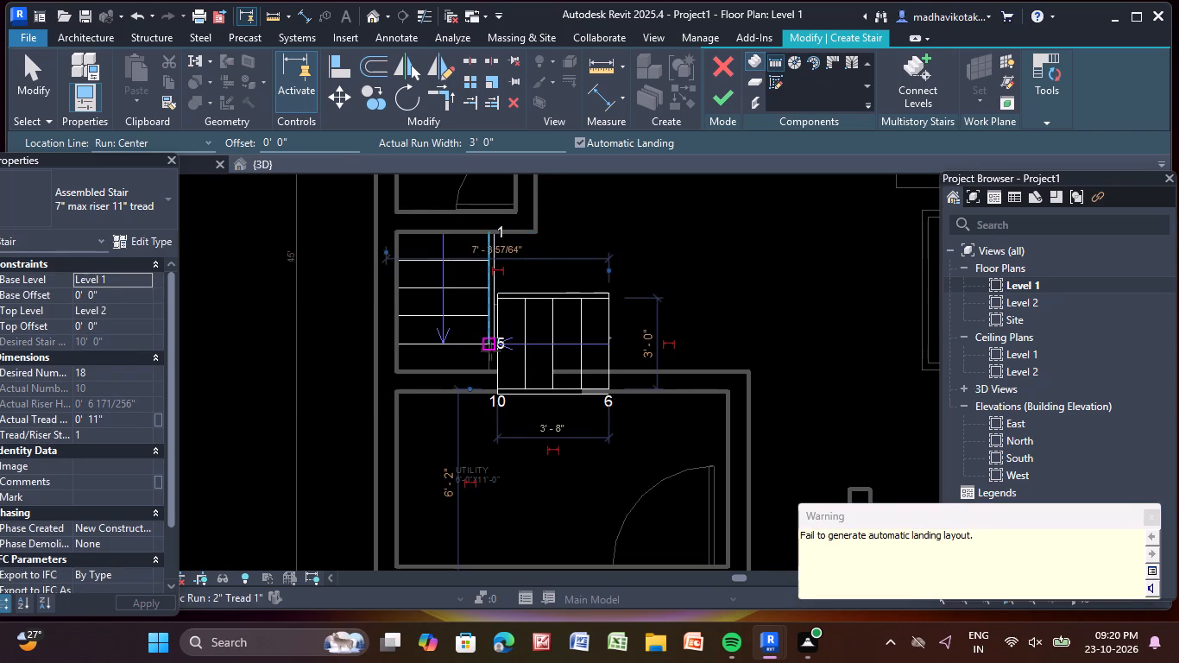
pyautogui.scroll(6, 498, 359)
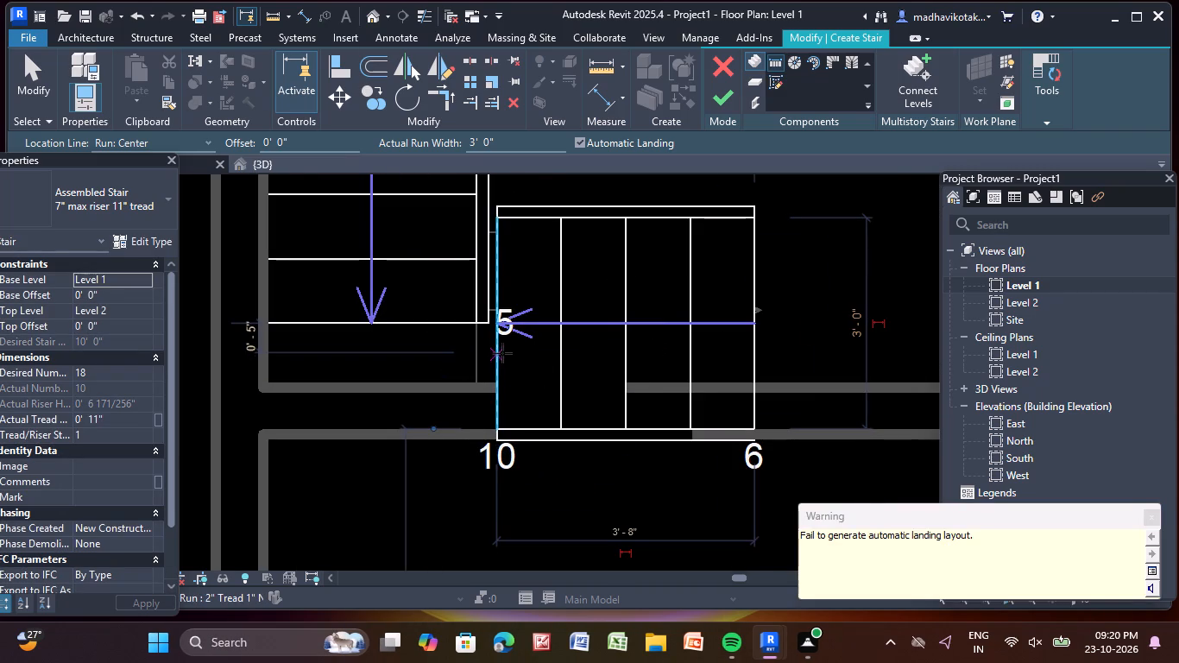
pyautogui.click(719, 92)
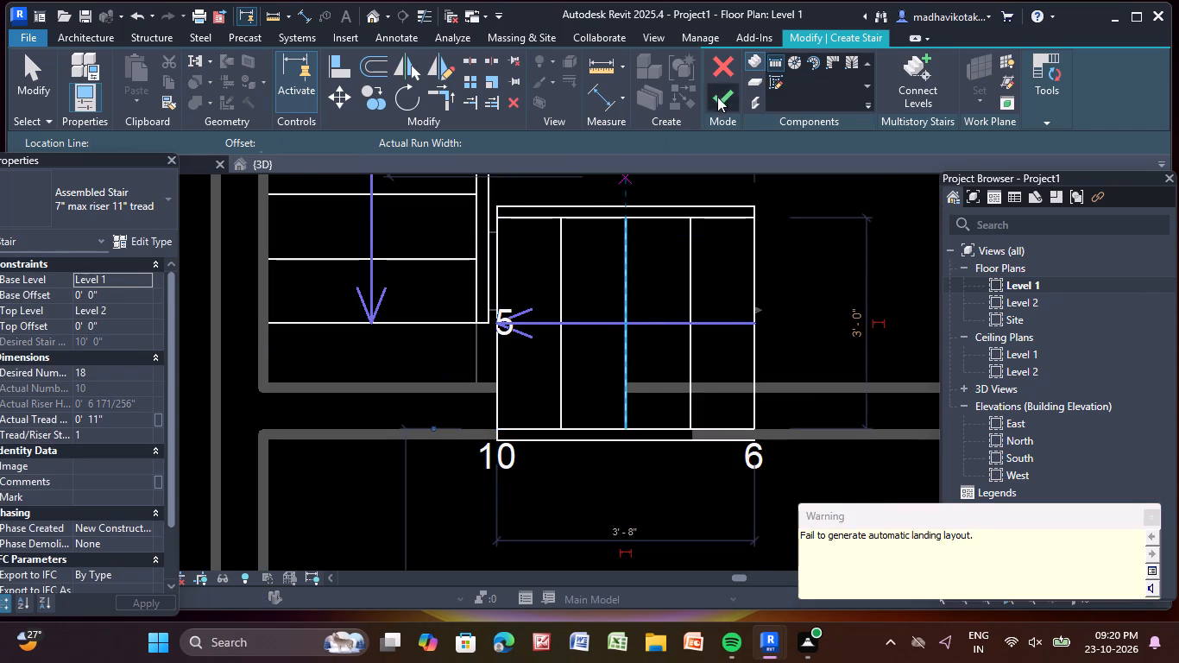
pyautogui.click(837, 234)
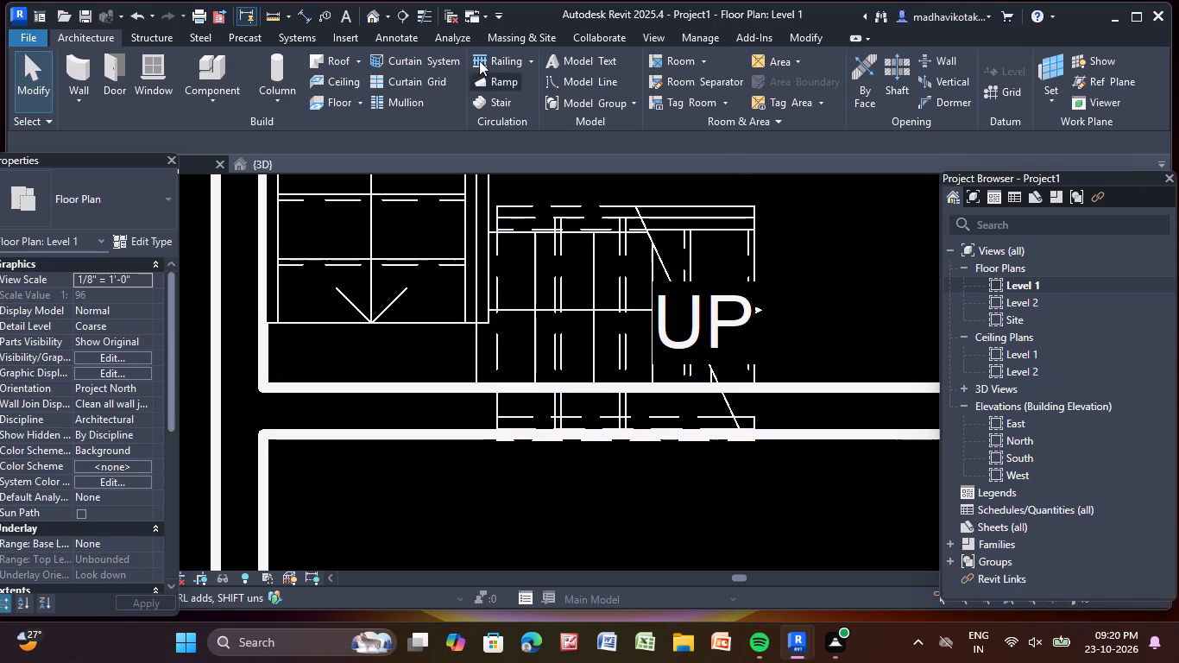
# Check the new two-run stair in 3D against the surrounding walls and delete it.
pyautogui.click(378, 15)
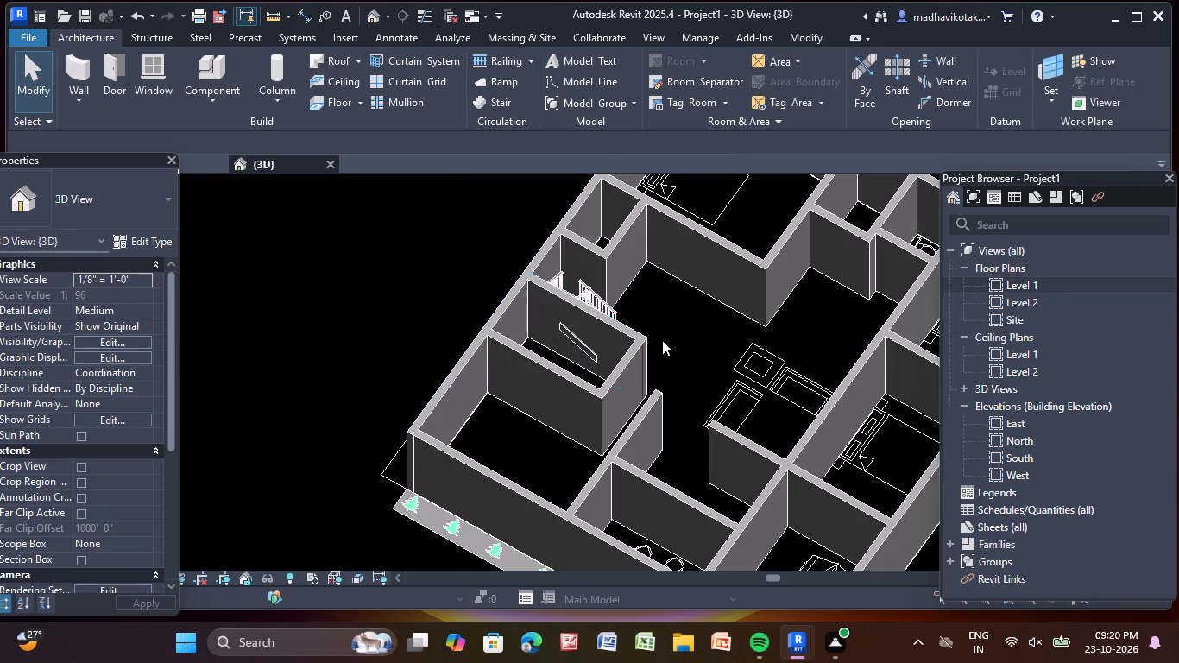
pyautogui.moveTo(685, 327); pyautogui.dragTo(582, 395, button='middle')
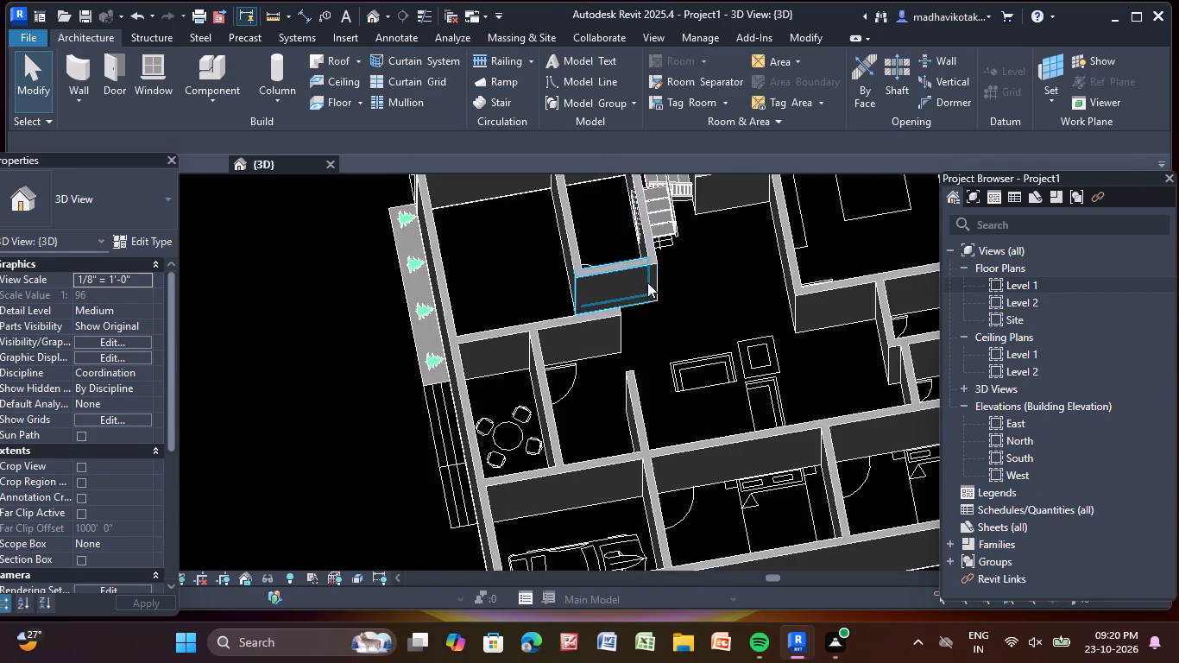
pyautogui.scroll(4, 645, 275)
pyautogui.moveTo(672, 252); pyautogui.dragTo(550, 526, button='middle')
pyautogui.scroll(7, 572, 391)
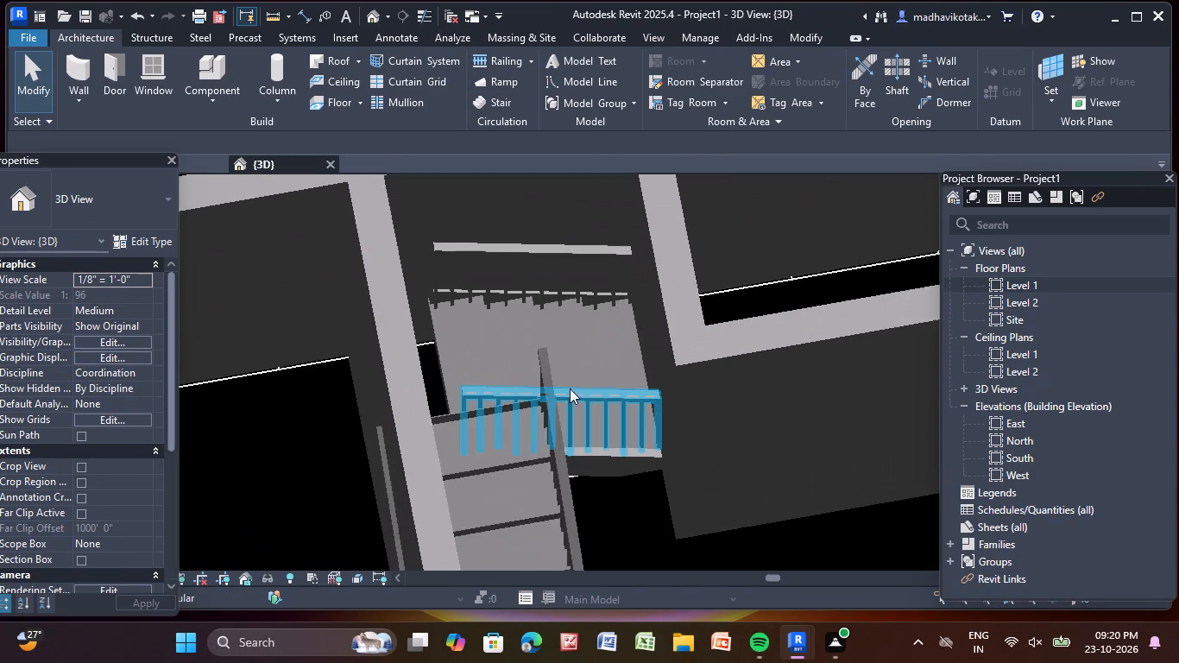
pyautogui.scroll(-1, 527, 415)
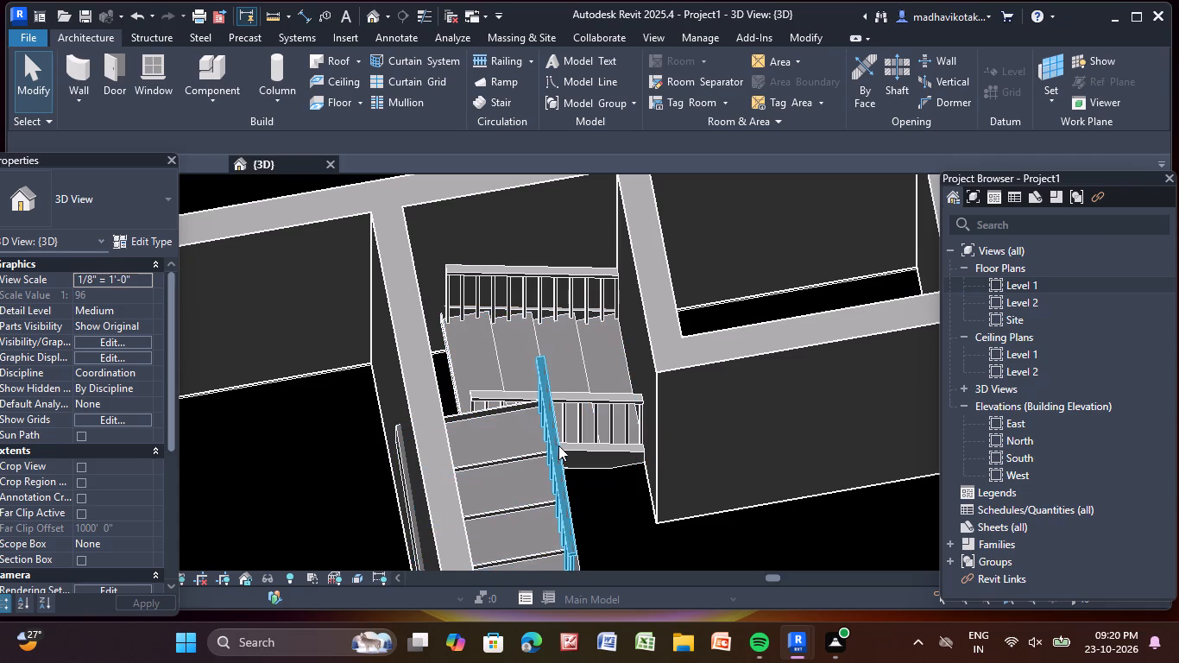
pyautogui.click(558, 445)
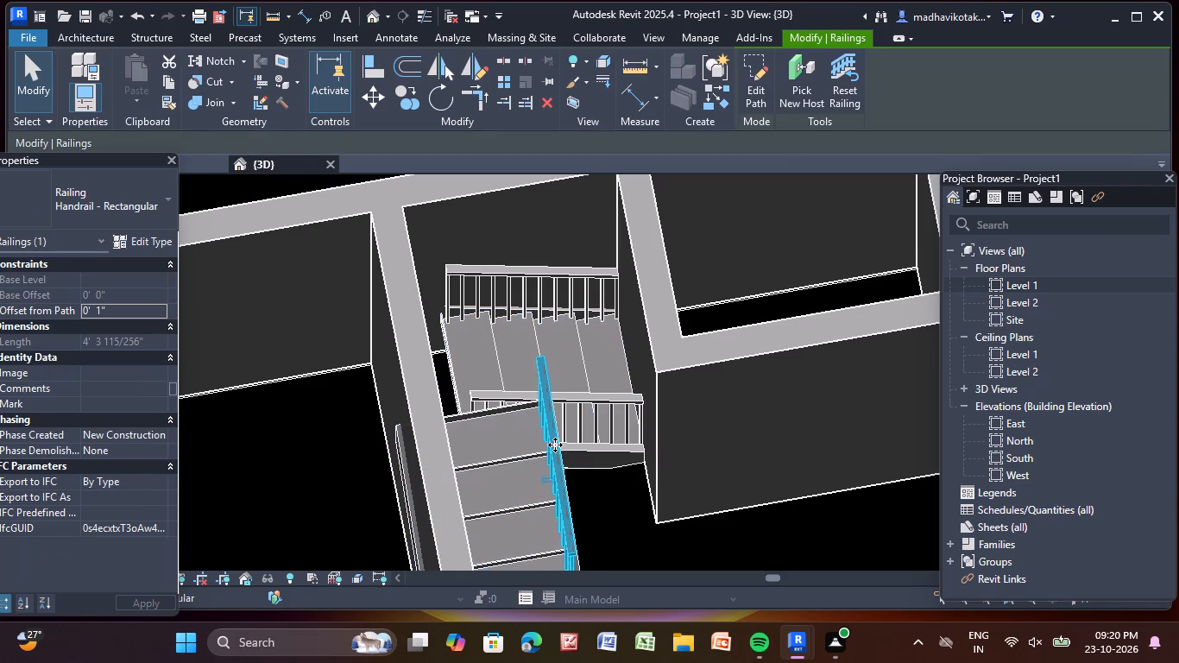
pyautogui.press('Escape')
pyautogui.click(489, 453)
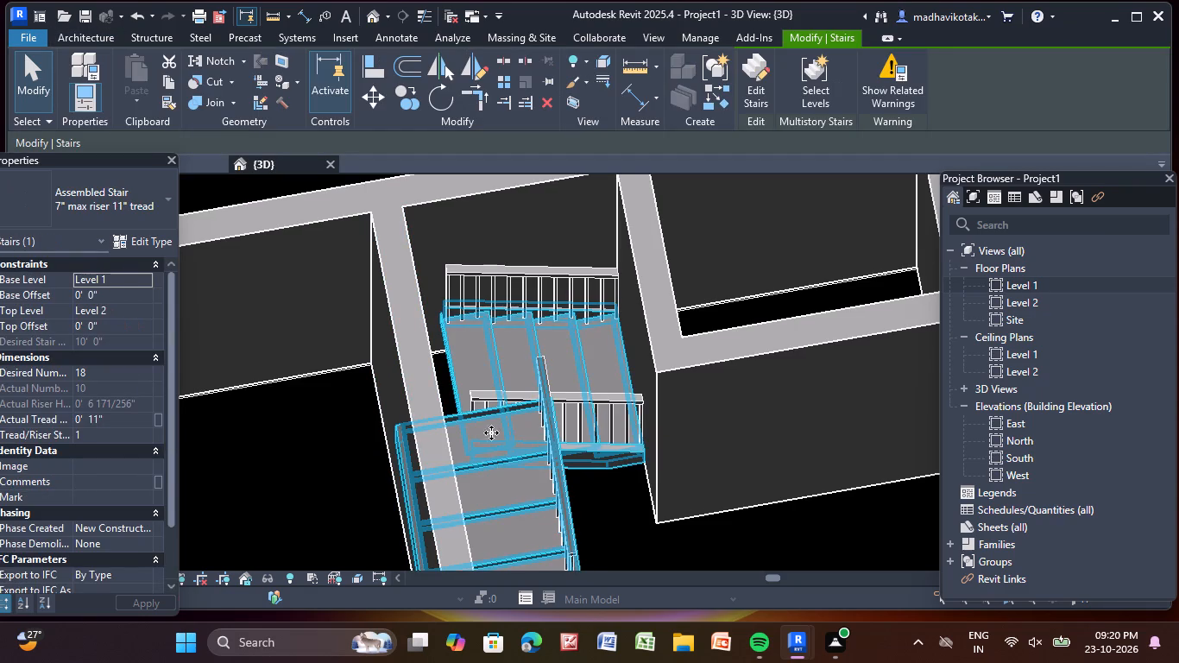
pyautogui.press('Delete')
# Return to the Level 1 floor plan with the whole house layout in view.
pyautogui.scroll(-3, 499, 378)
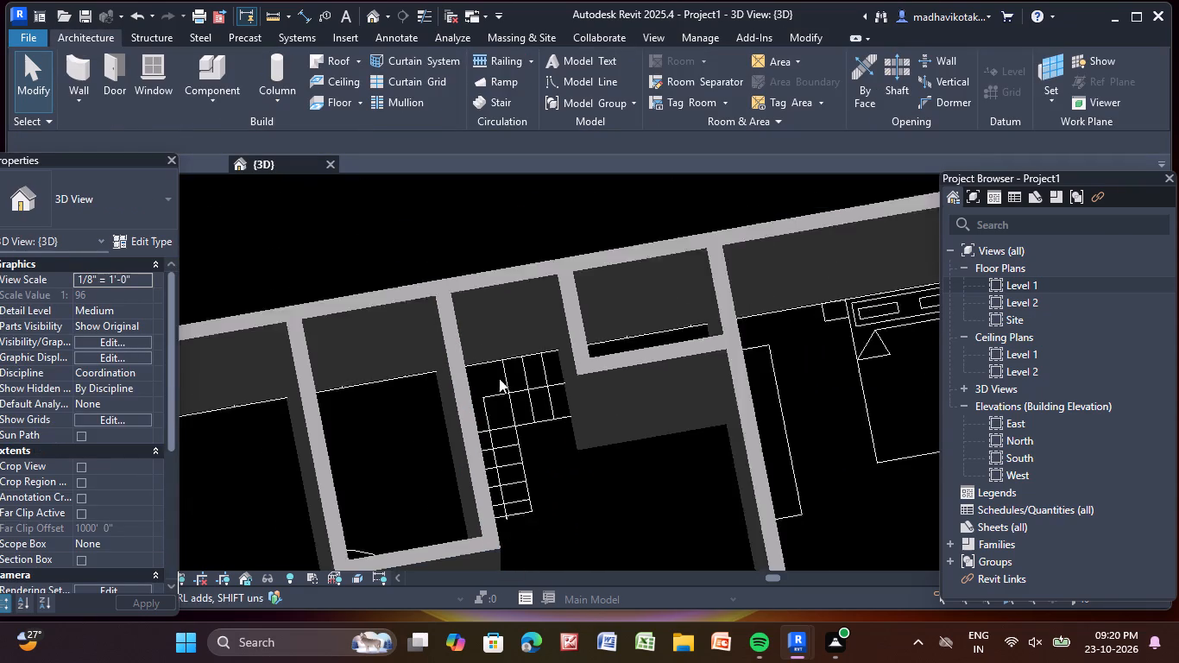
pyautogui.scroll(-3, 499, 378)
pyautogui.scroll(-6, 568, 408)
pyautogui.moveTo(620, 428); pyautogui.dragTo(603, 387, button='middle')
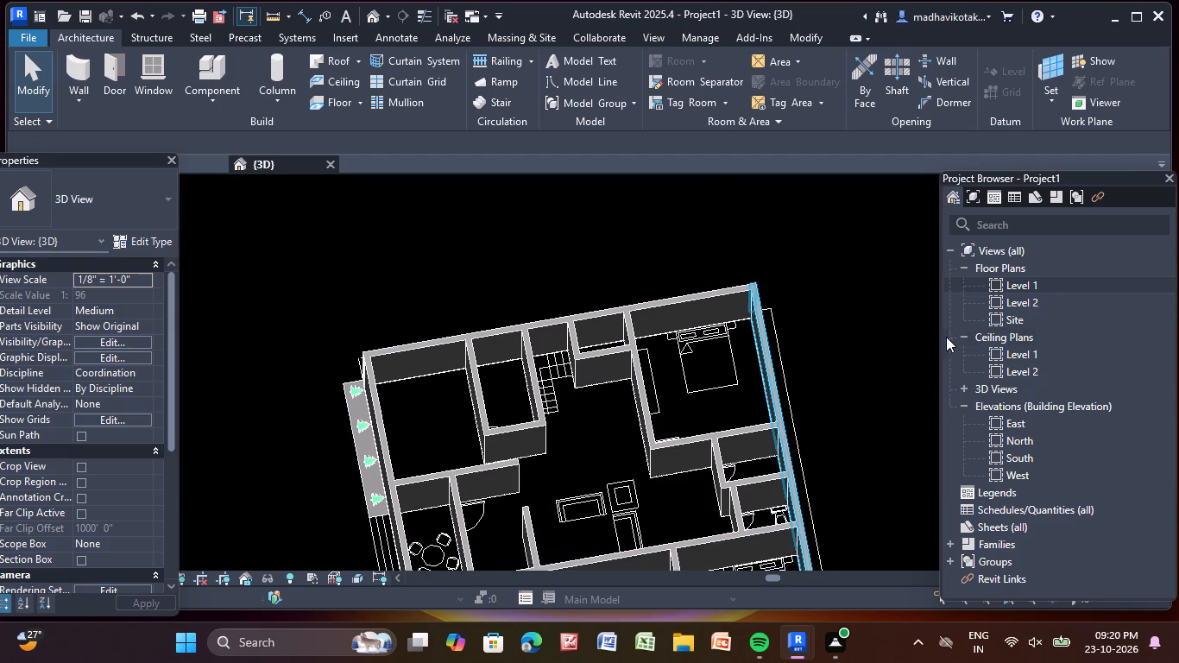
pyautogui.doubleClick(1037, 285)
pyautogui.scroll(-3, 786, 346)
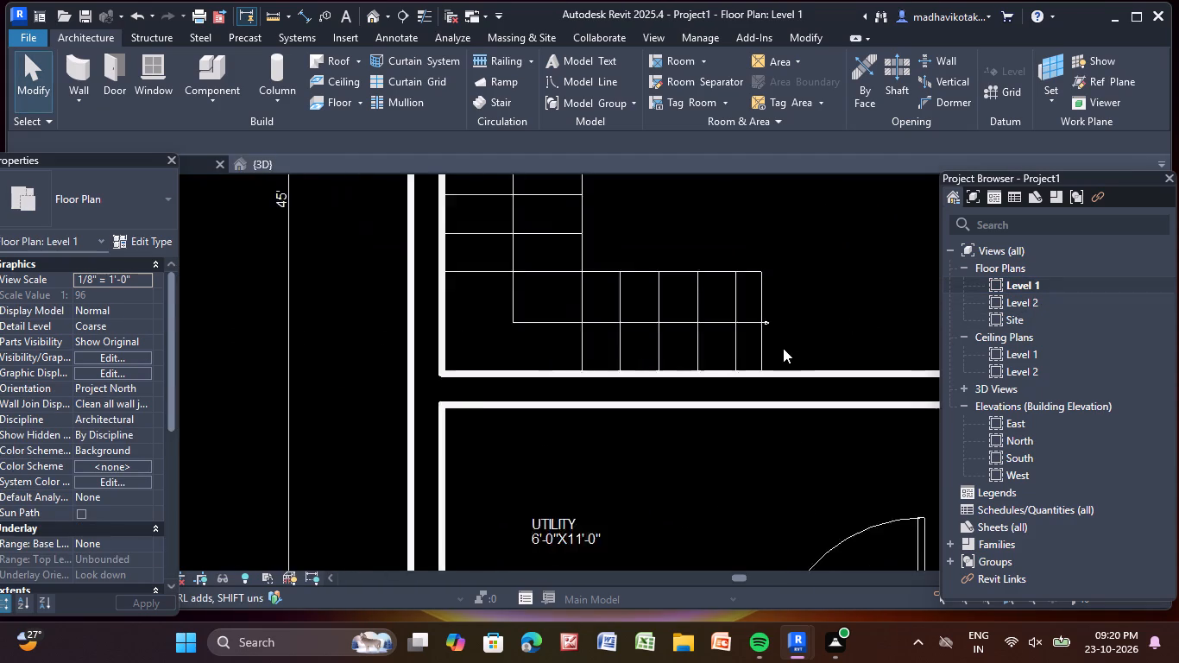
pyautogui.scroll(-17, 783, 348)
pyautogui.moveTo(779, 352); pyautogui.dragTo(462, 344, button='middle')
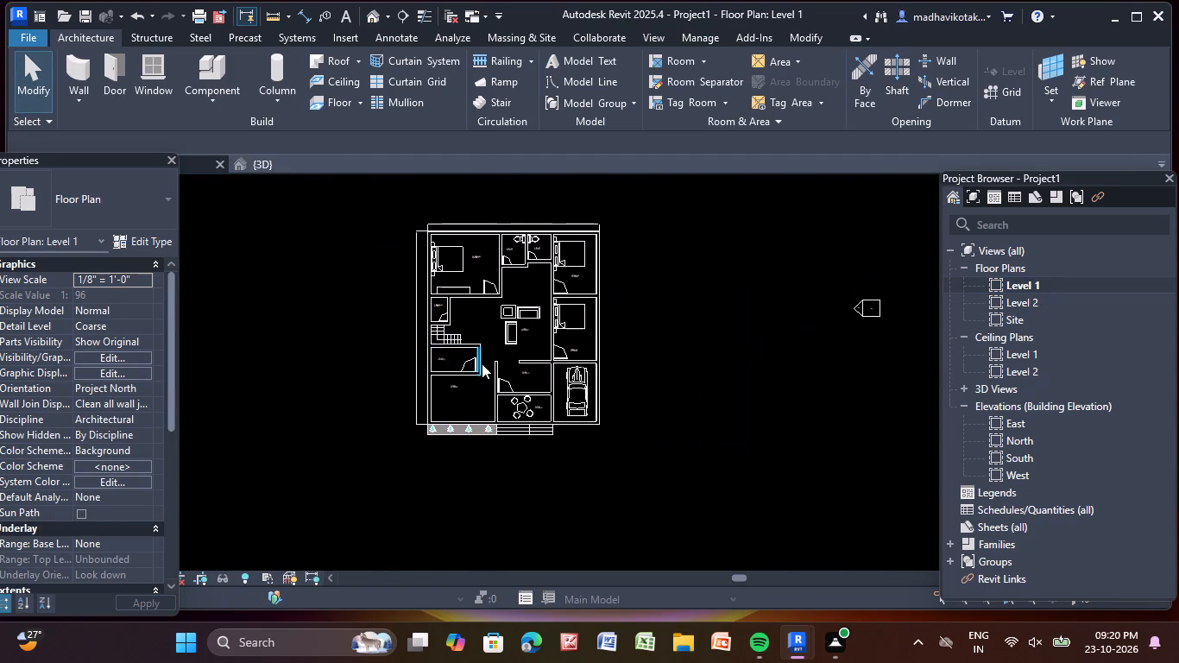
pyautogui.moveTo(482, 363); pyautogui.dragTo(514, 385, button='middle')
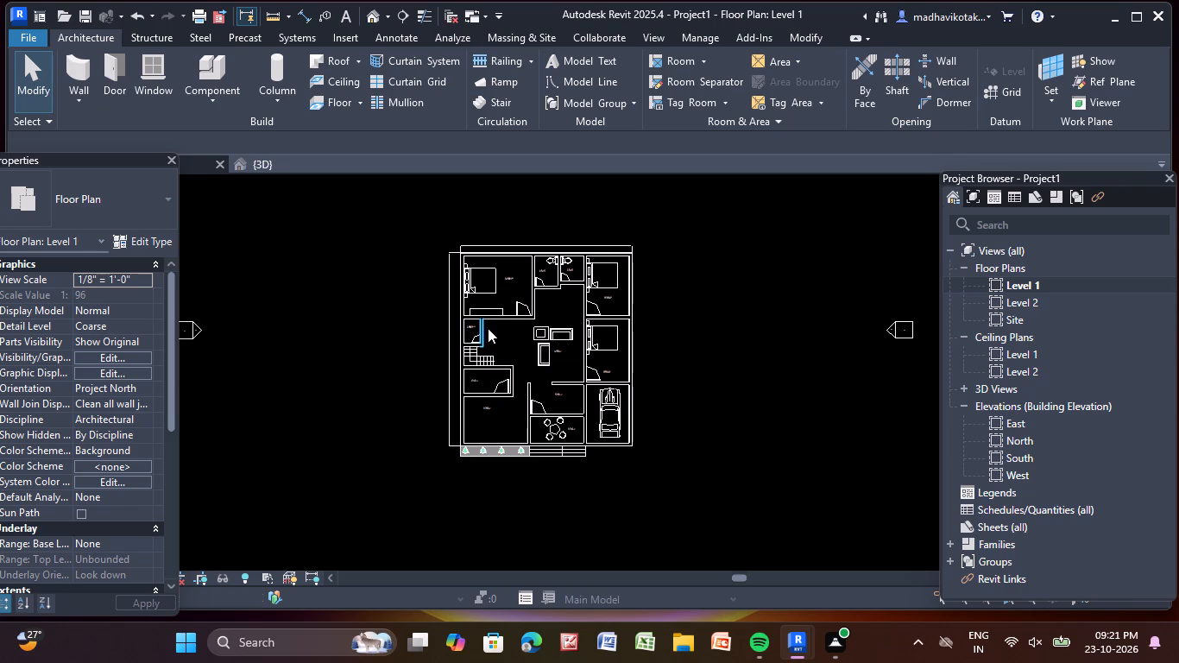
pyautogui.moveTo(488, 328); pyautogui.dragTo(475, 307, button='middle')
pyautogui.scroll(1, 475, 307)
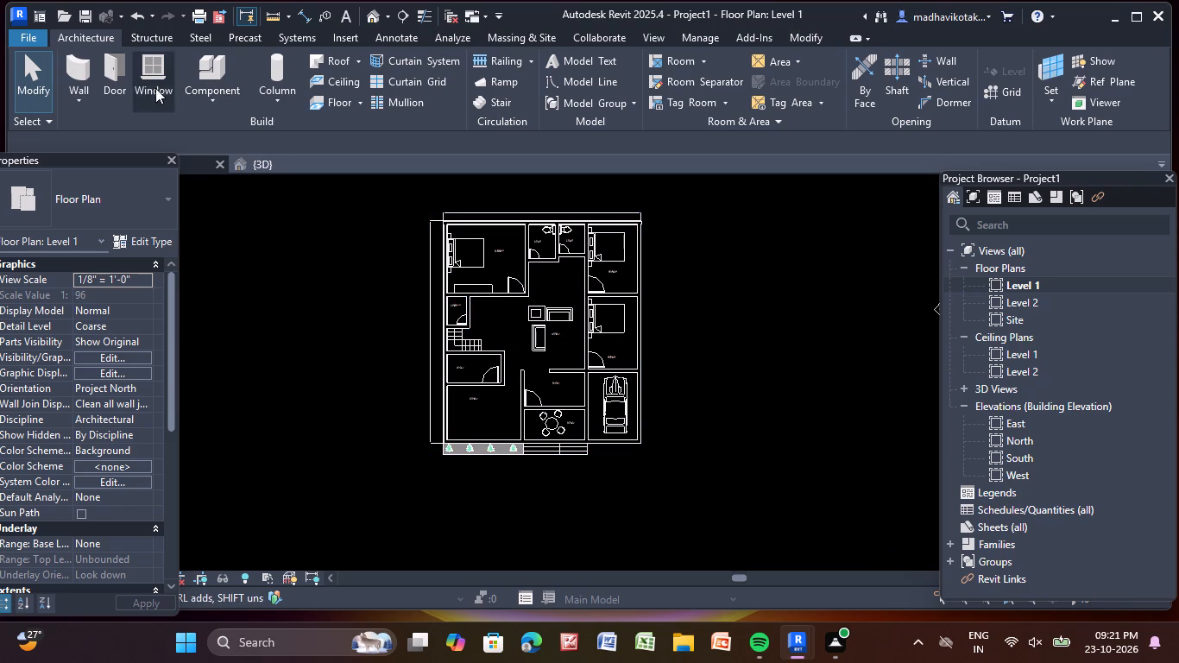
# Create a Generic - 12" floor on Level 1 with a rectangular boundary along the outer faces of the exterior walls.
pyautogui.click(353, 104)
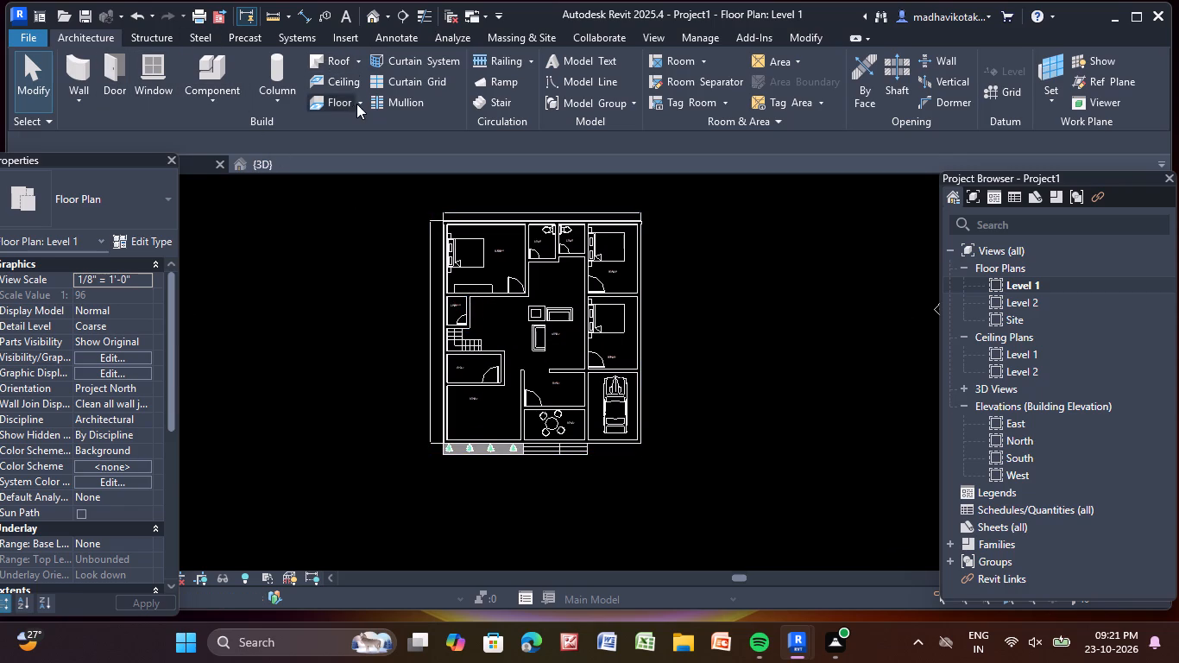
pyautogui.click(897, 58)
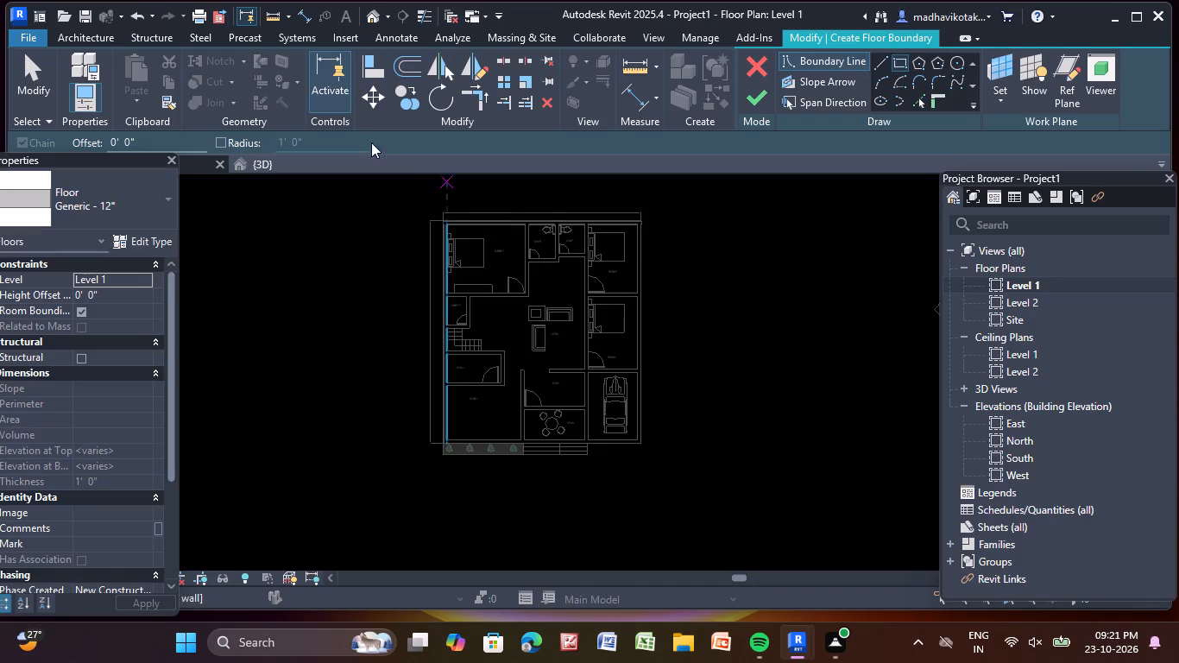
pyautogui.scroll(11, 444, 221)
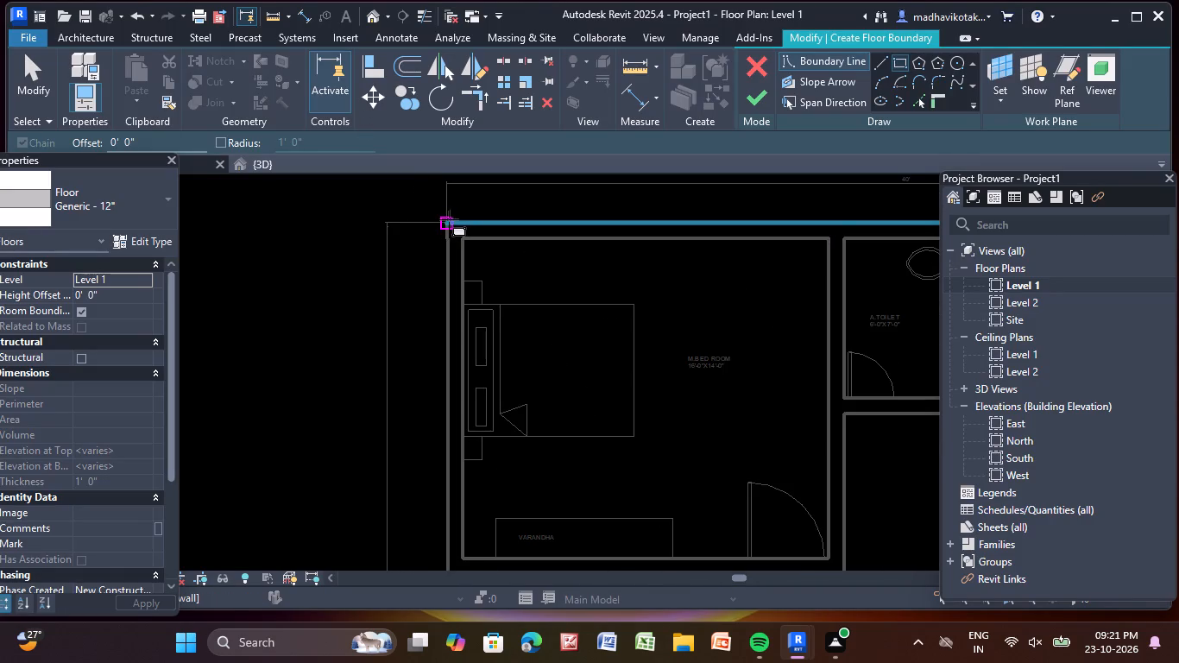
pyautogui.click(444, 221)
pyautogui.scroll(-3, 709, 465)
pyautogui.moveTo(724, 483); pyautogui.dragTo(589, 314, button='middle')
pyautogui.scroll(-3, 708, 453)
pyautogui.moveTo(709, 451); pyautogui.dragTo(538, 303, button='middle')
pyautogui.scroll(1, 709, 450)
pyautogui.scroll(-2, 572, 325)
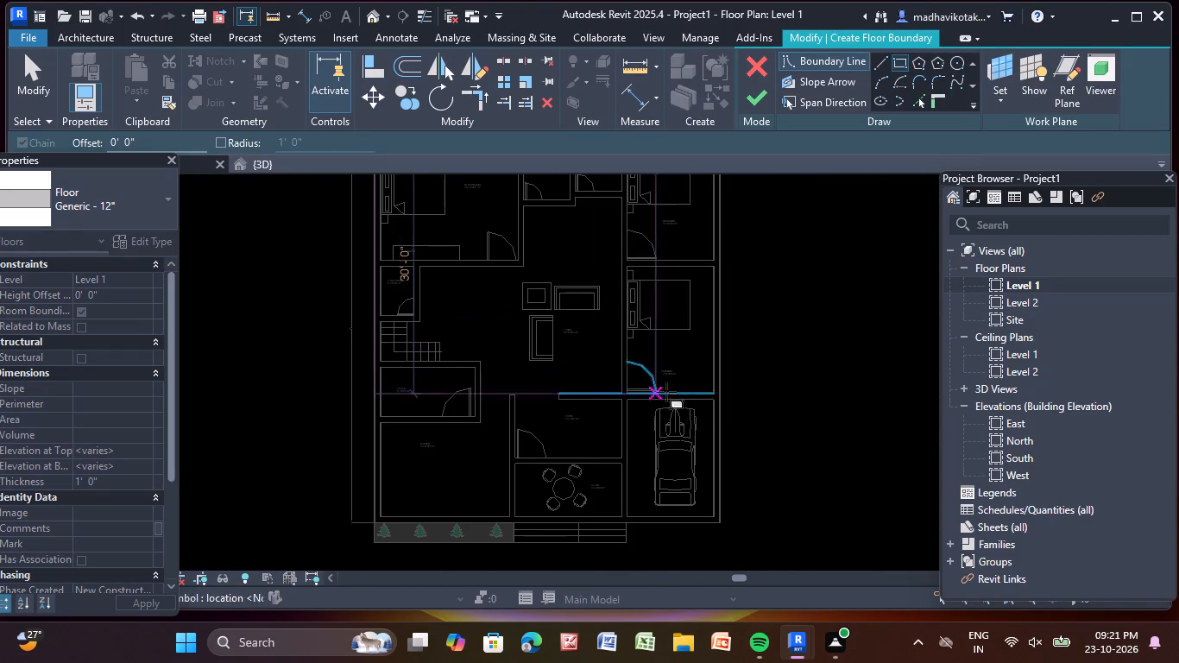
pyautogui.click(723, 523)
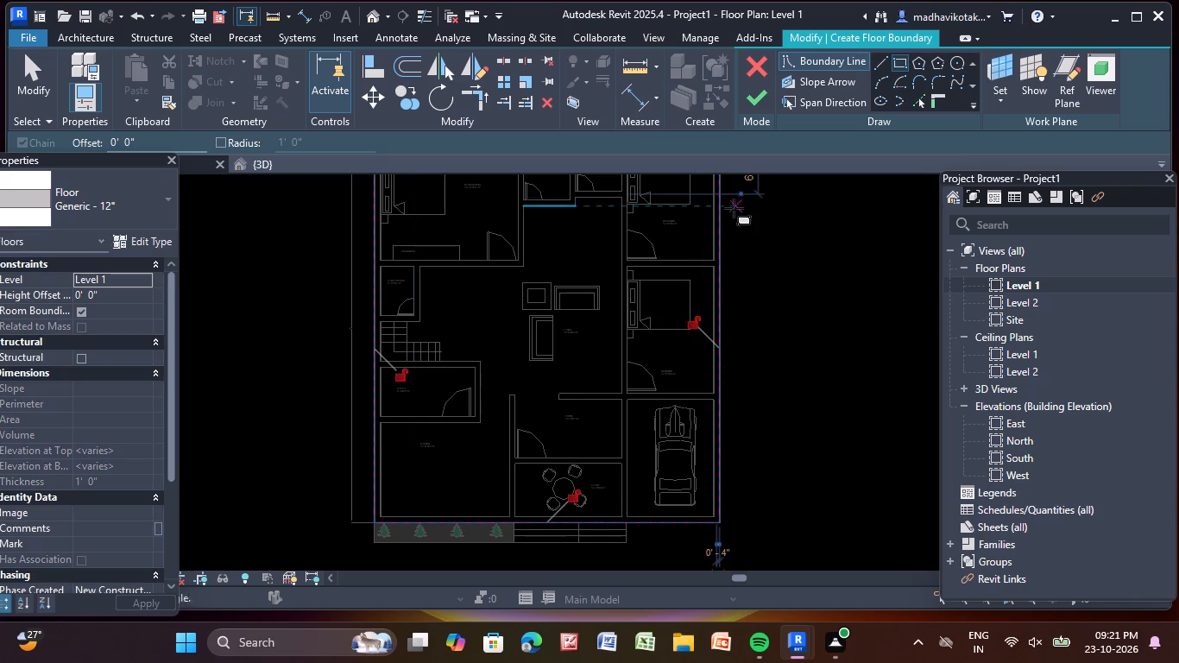
pyautogui.click(754, 109)
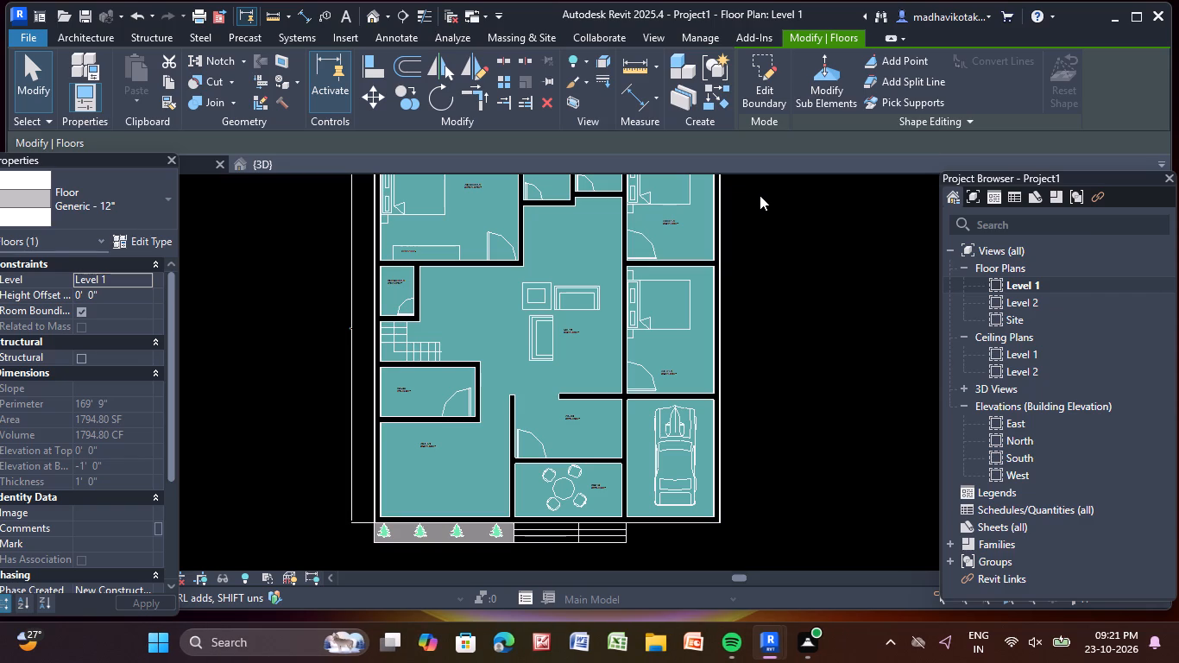
pyautogui.click(764, 232)
# Create a flat Generic - 12" footprint roof on Level 2 with no defined slope and a rectangular boundary along the outer faces of the exterior walls.
pyautogui.scroll(-4, 764, 230)
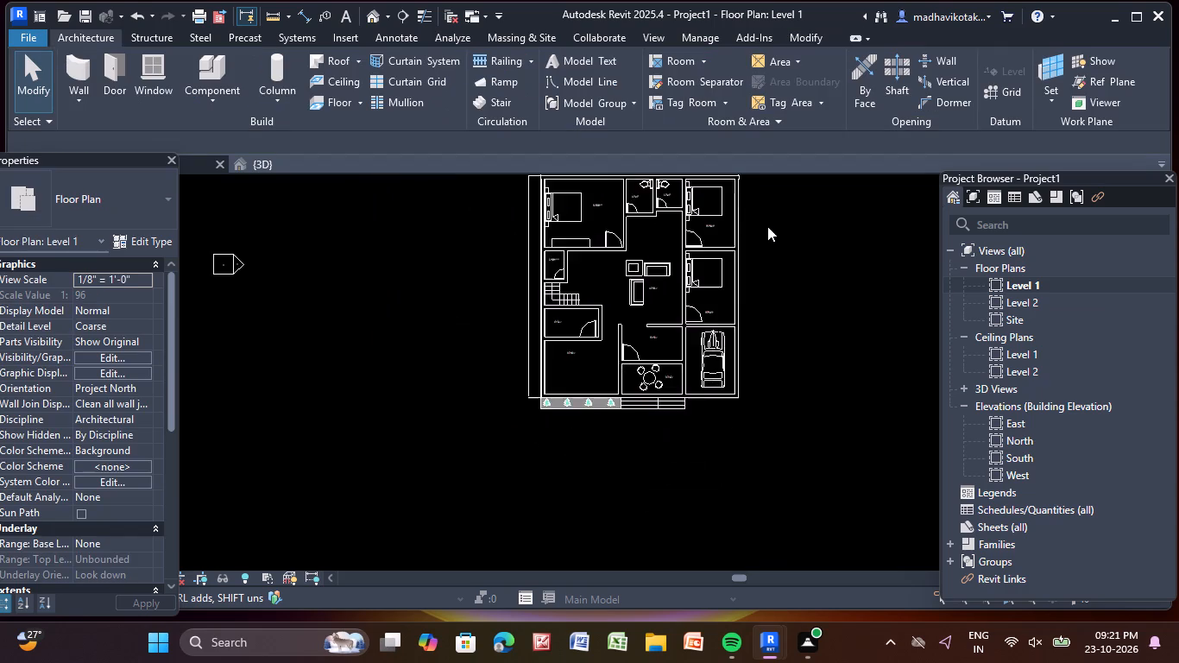
pyautogui.moveTo(766, 229); pyautogui.dragTo(740, 323, button='middle')
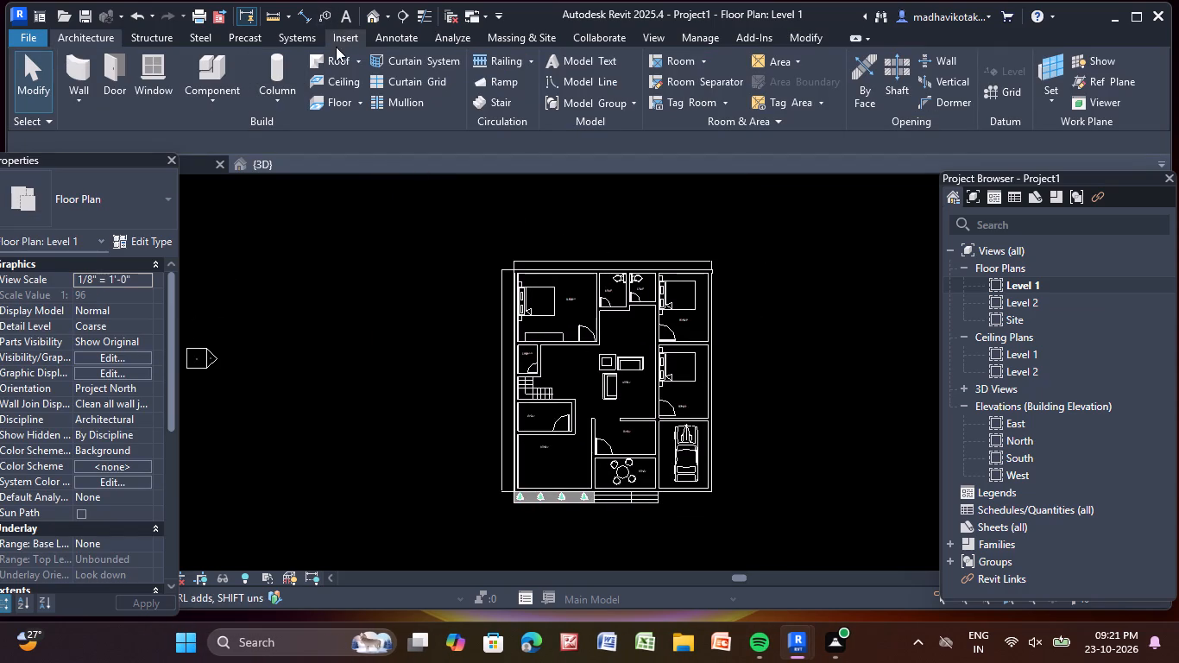
pyautogui.click(331, 54)
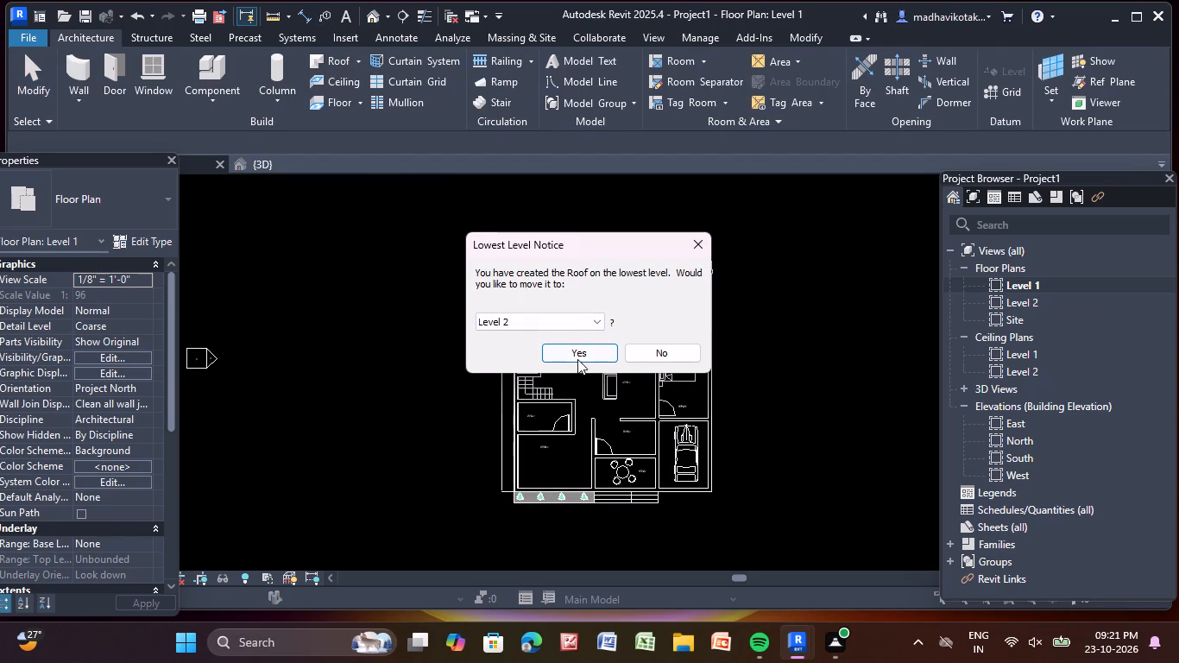
pyautogui.click(583, 350)
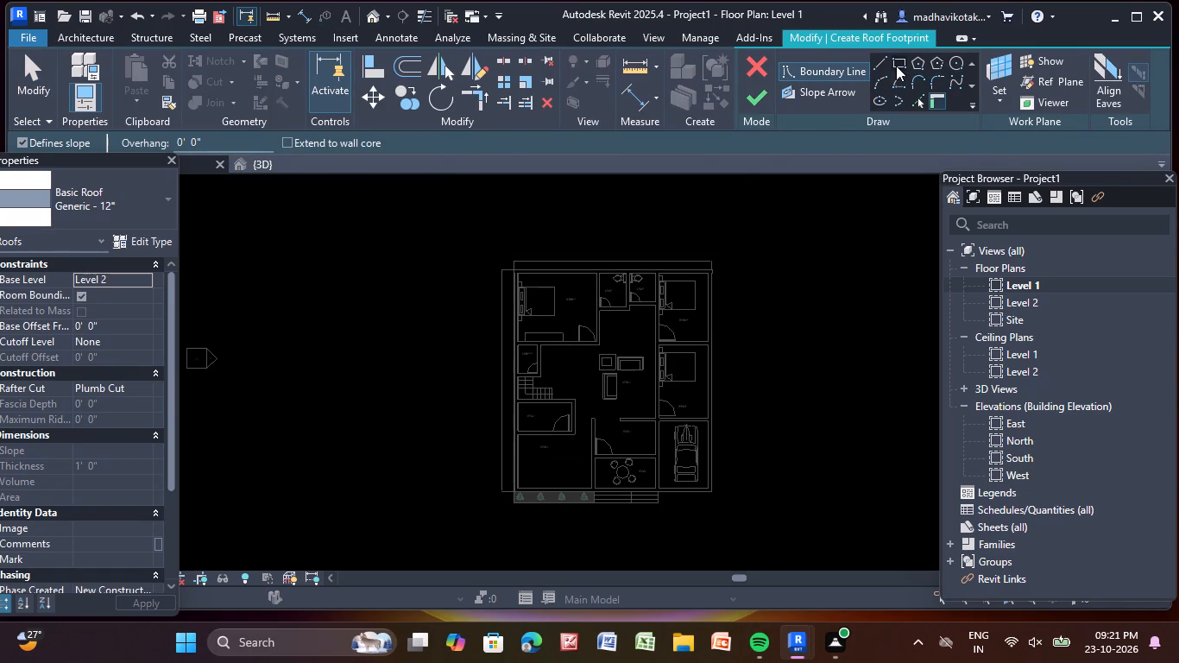
pyautogui.click(60, 142)
pyautogui.click(898, 64)
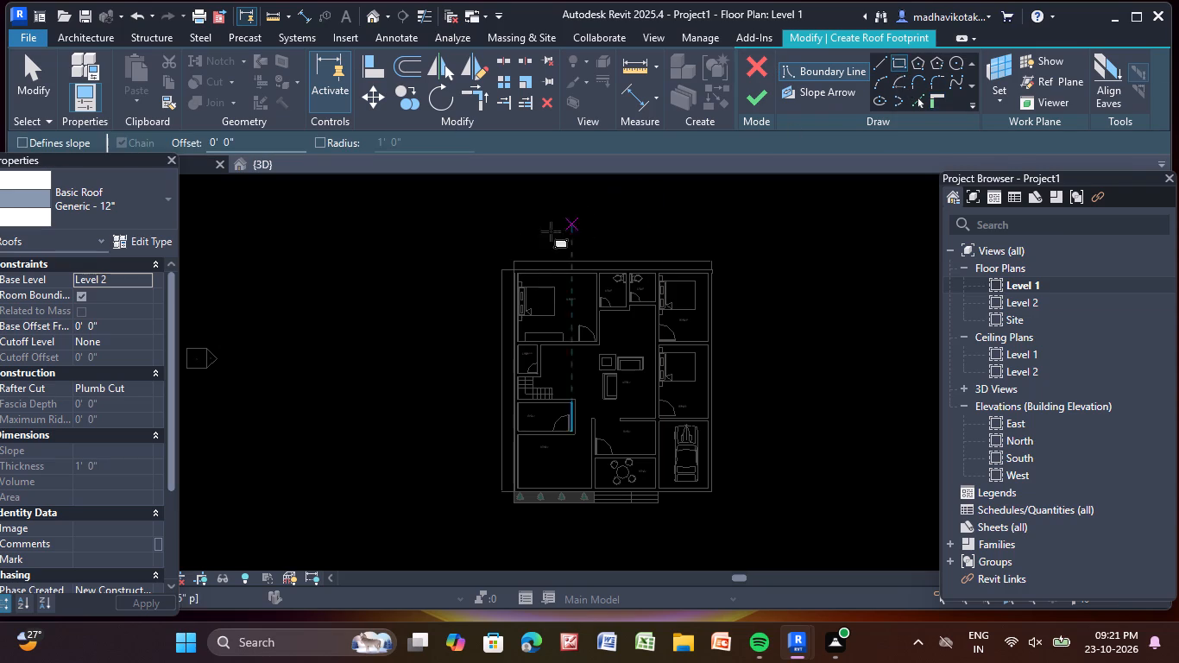
pyautogui.scroll(11, 510, 259)
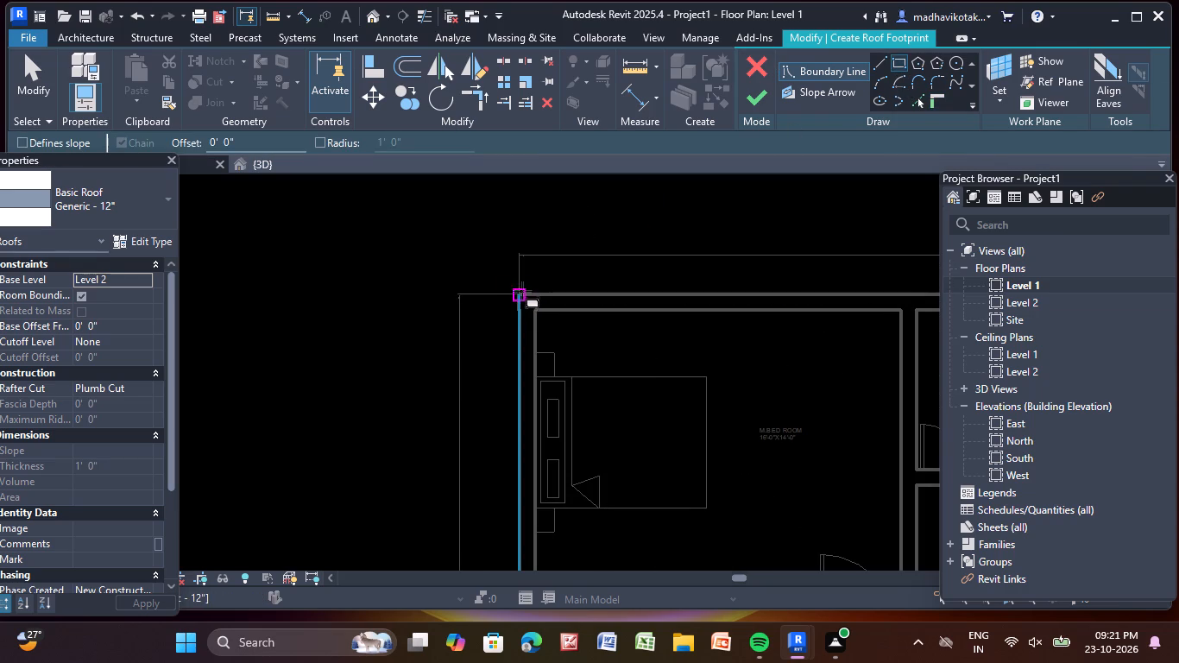
pyautogui.click(521, 292)
pyautogui.scroll(-4, 740, 388)
pyautogui.moveTo(794, 446); pyautogui.dragTo(420, 16, button='middle')
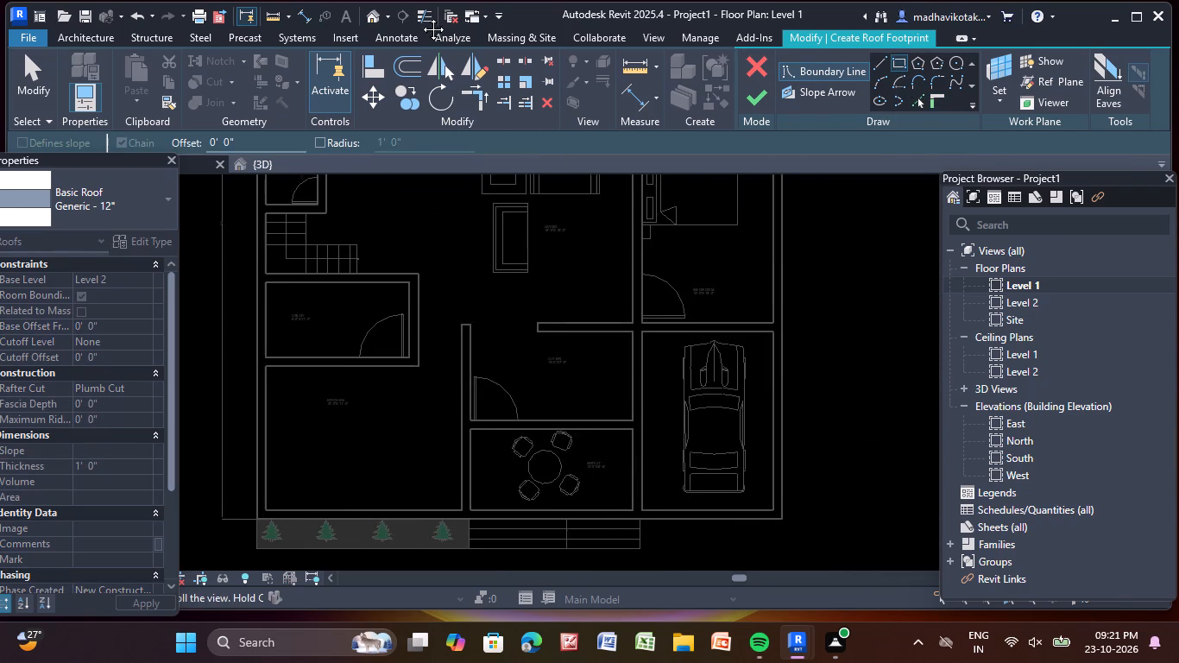
pyautogui.moveTo(420, 16); pyautogui.dragTo(419, 16, button='middle')
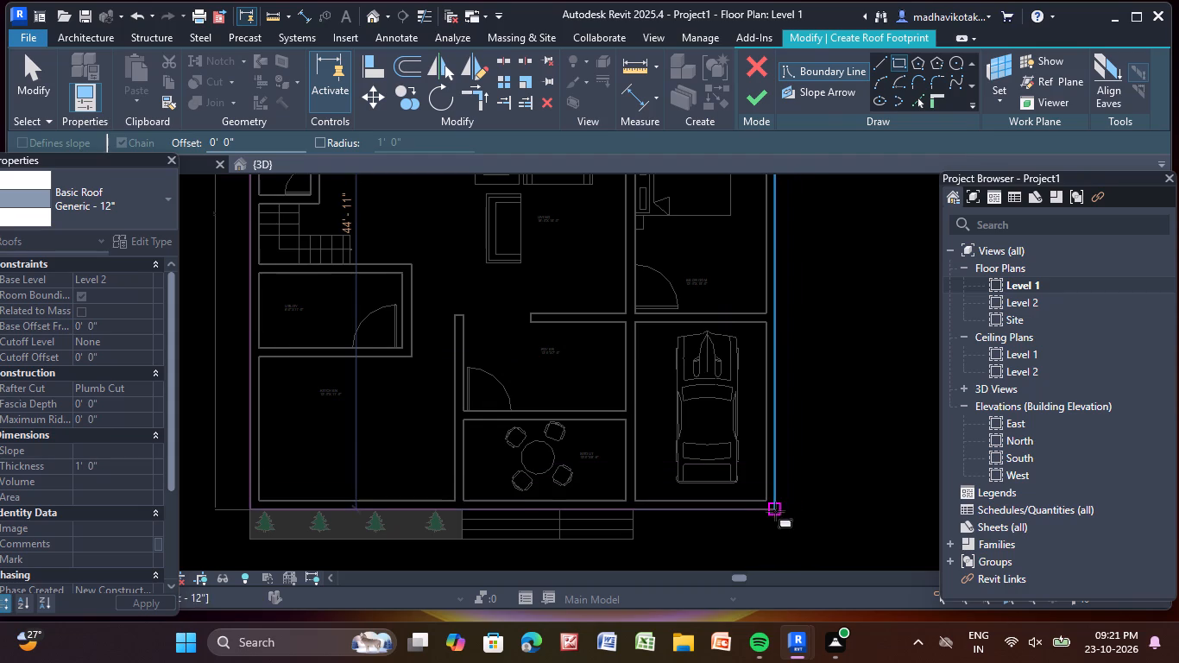
pyautogui.click(775, 511)
pyautogui.click(763, 98)
pyautogui.click(808, 220)
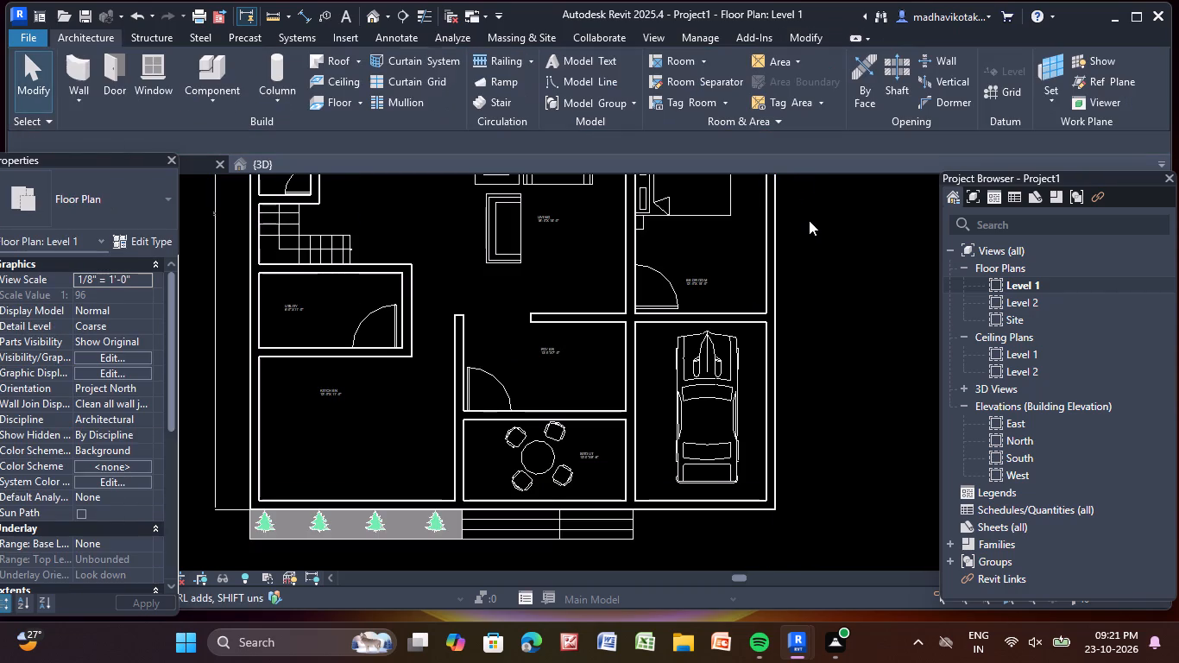
# Load the door families Doors_IntSgl_6 and Doors_IntSgl_w-Transome from the Doors category of the Autodesk family library.
pyautogui.scroll(-5, 811, 216)
pyautogui.moveTo(814, 235); pyautogui.dragTo(772, 373, button='middle')
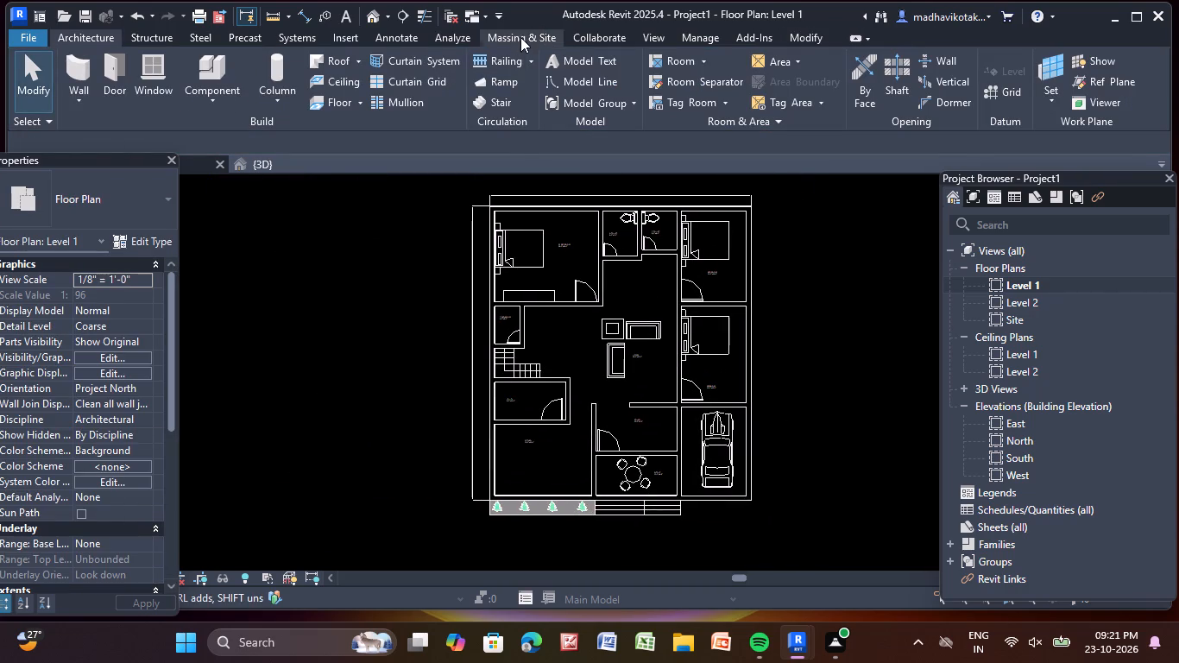
pyautogui.click(360, 44)
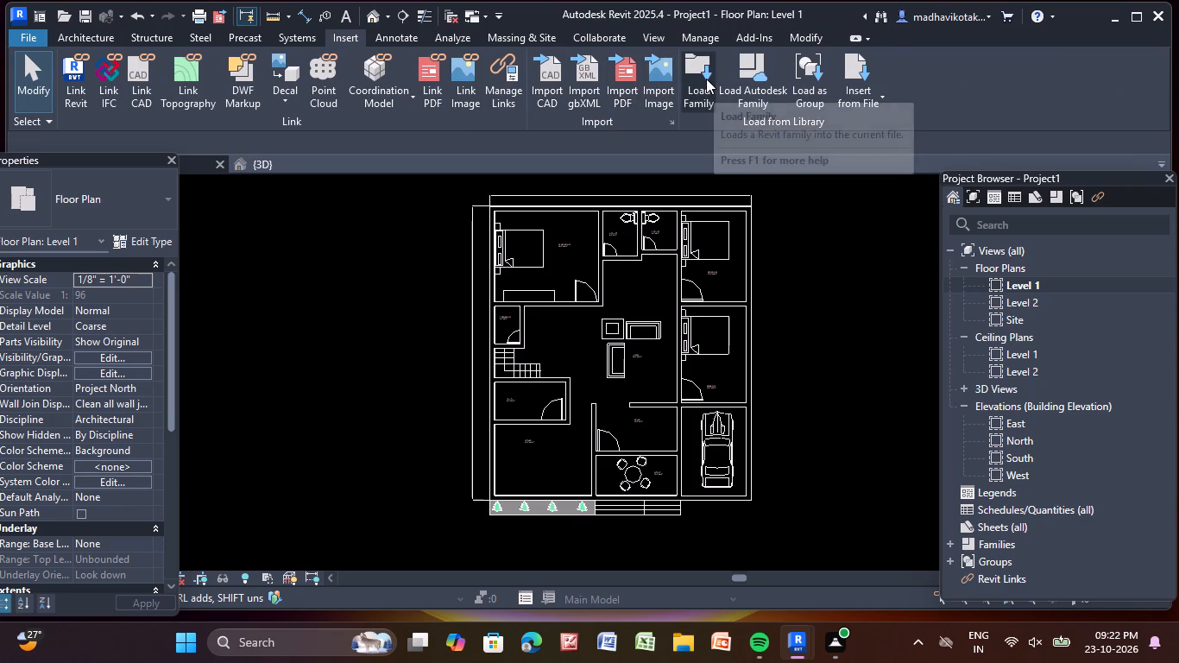
pyautogui.moveTo(706, 78); pyautogui.dragTo(758, 81)
pyautogui.click(758, 79)
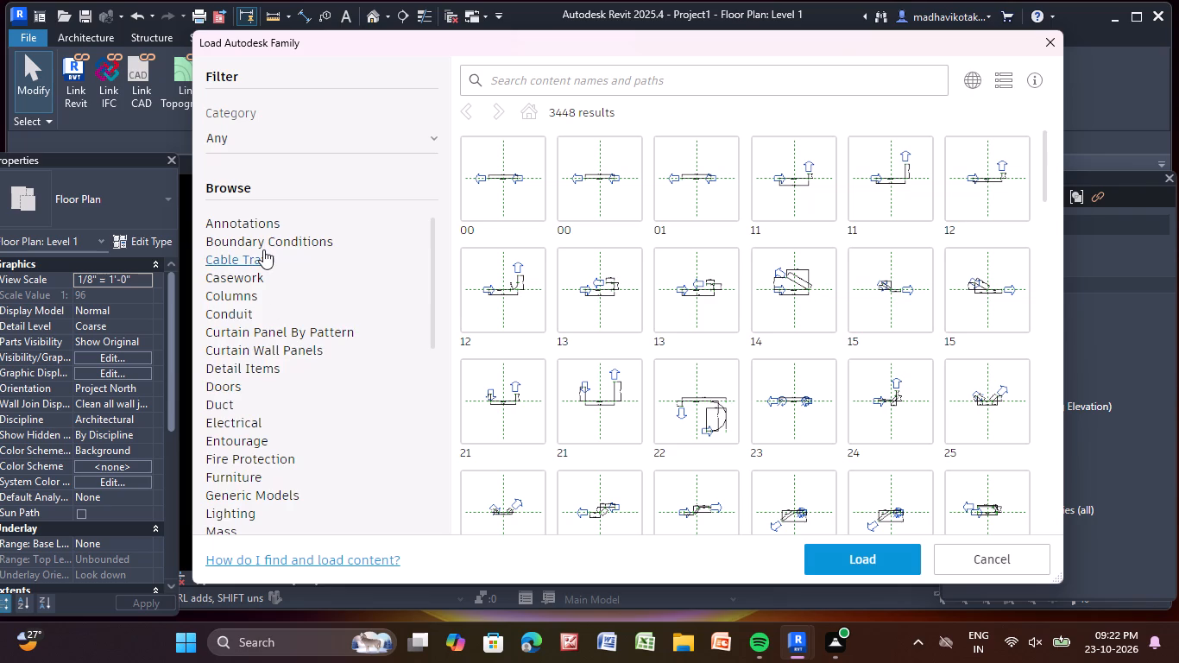
pyautogui.scroll(-8, 263, 249)
pyautogui.scroll(8, 263, 249)
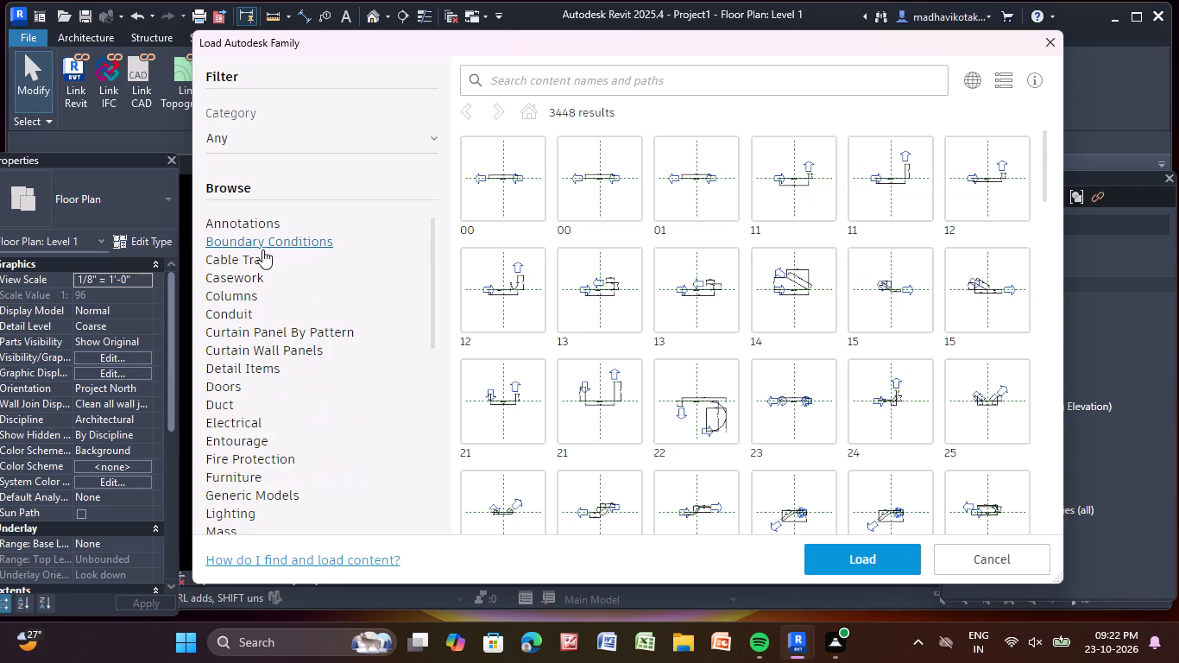
pyautogui.click(240, 386)
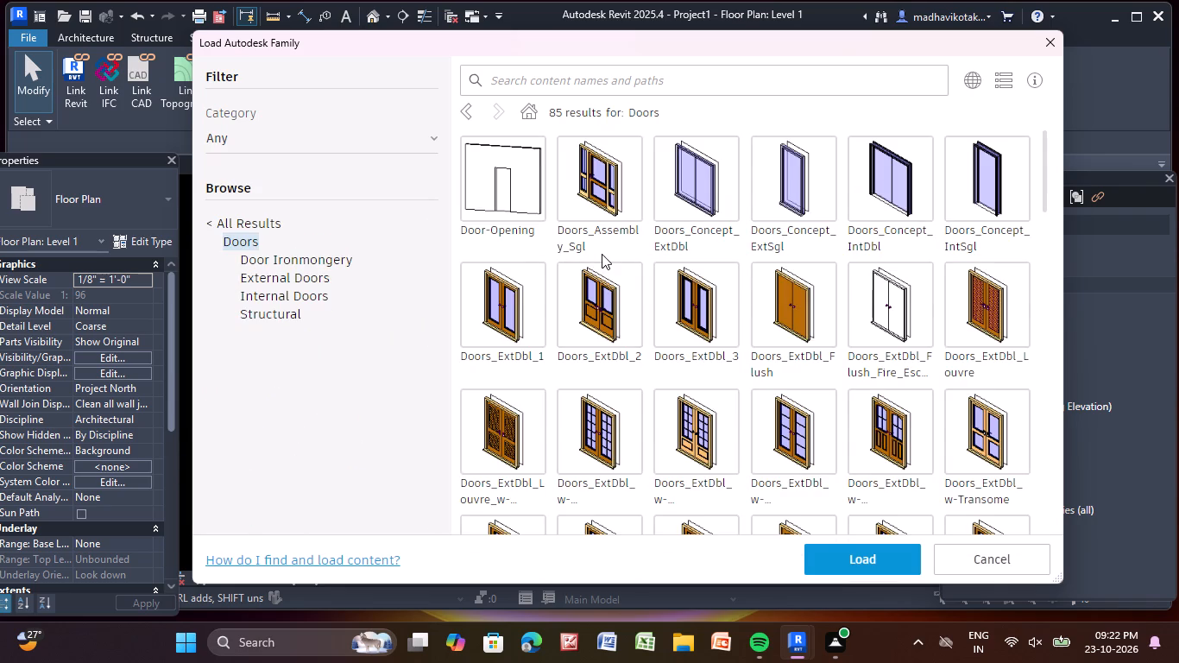
pyautogui.scroll(-16, 592, 281)
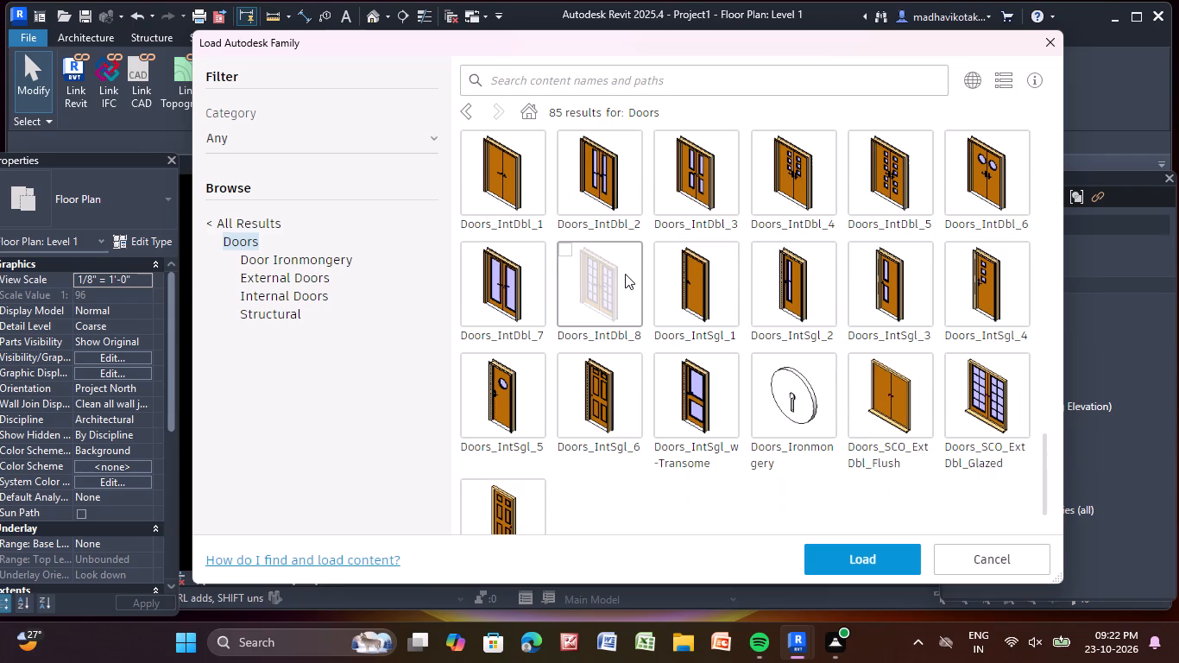
pyautogui.scroll(-3, 775, 232)
pyautogui.scroll(3, 773, 232)
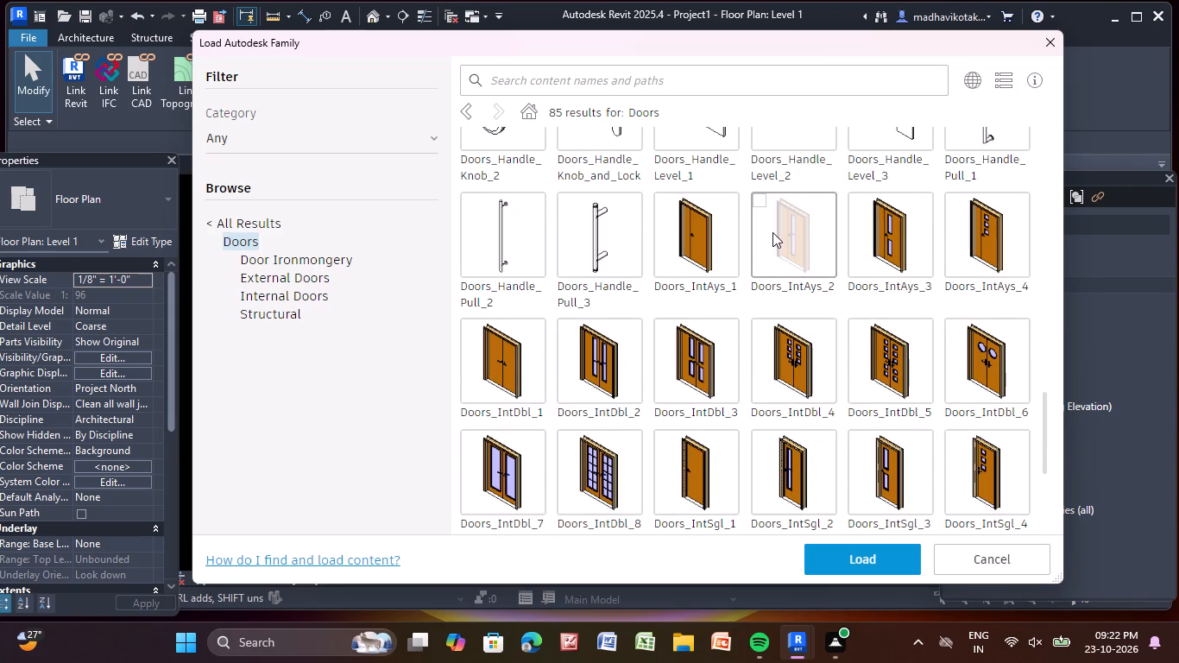
pyautogui.scroll(-1, 771, 232)
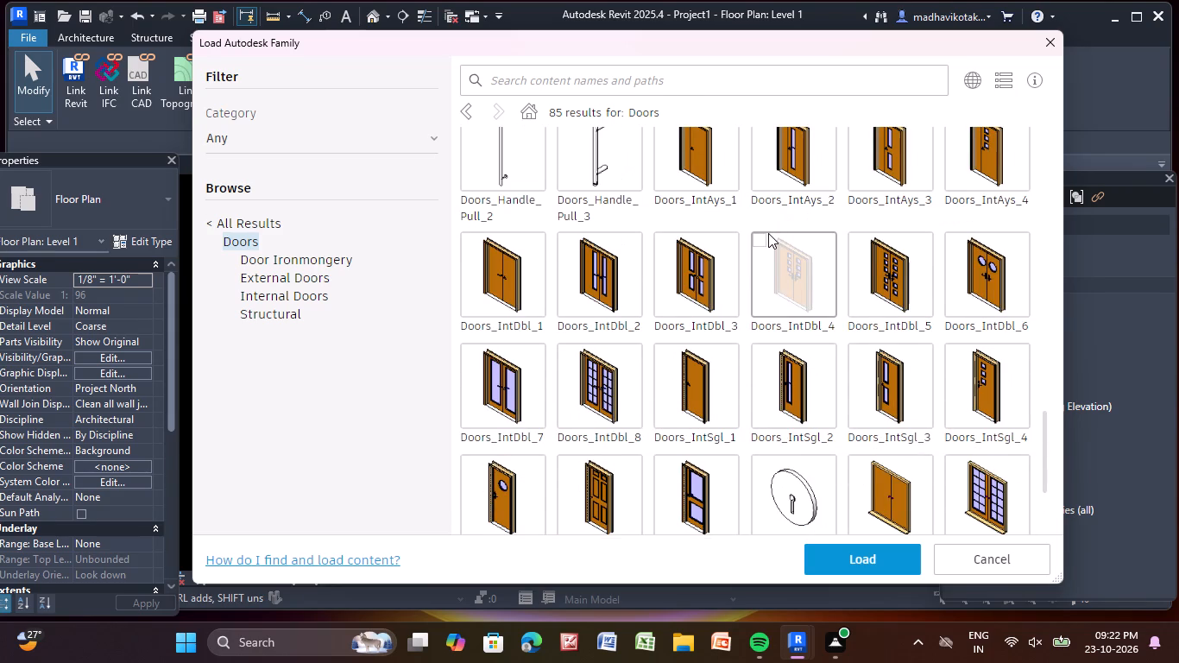
pyautogui.click(610, 478)
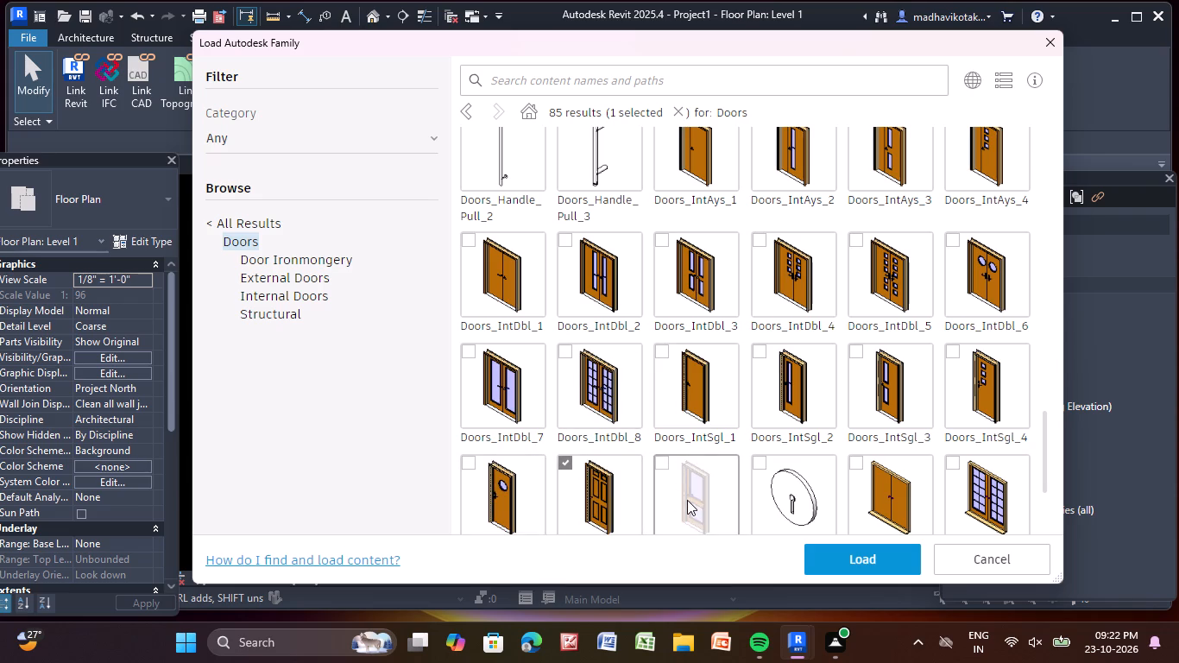
pyautogui.click(687, 500)
pyautogui.click(896, 550)
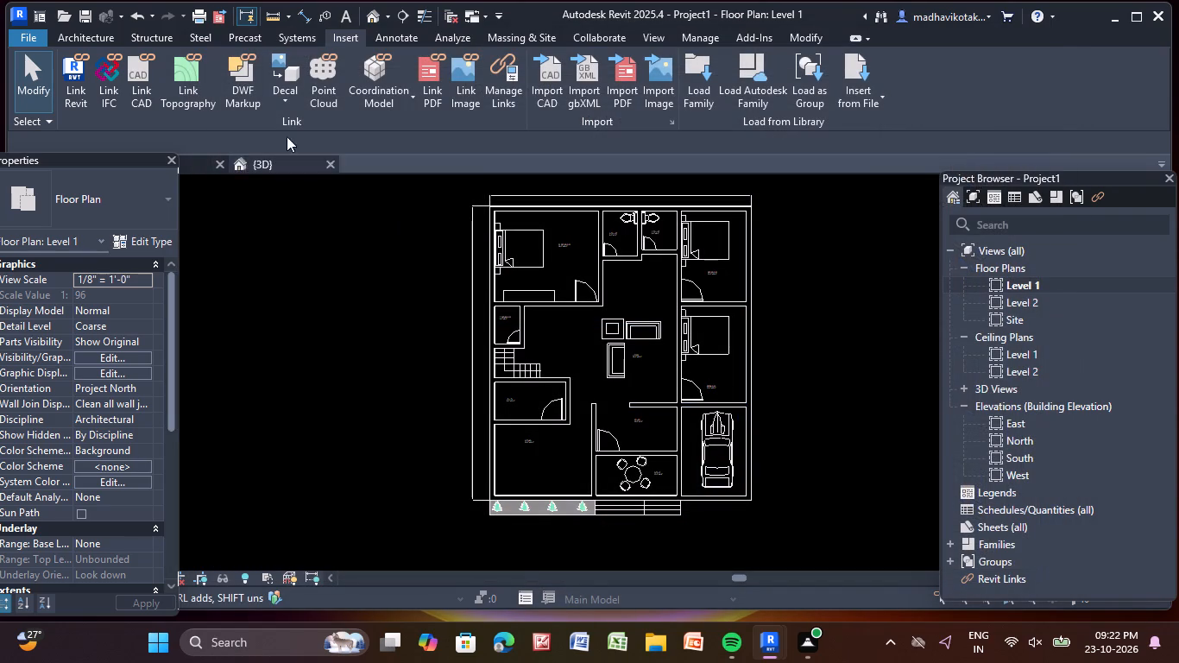
# Place a Doors_IntSgl_w-Transome 910x2110mm door in the wall between Foyer and Sitout, flipping its hinge side to match the CAD swing.
pyautogui.click(87, 35)
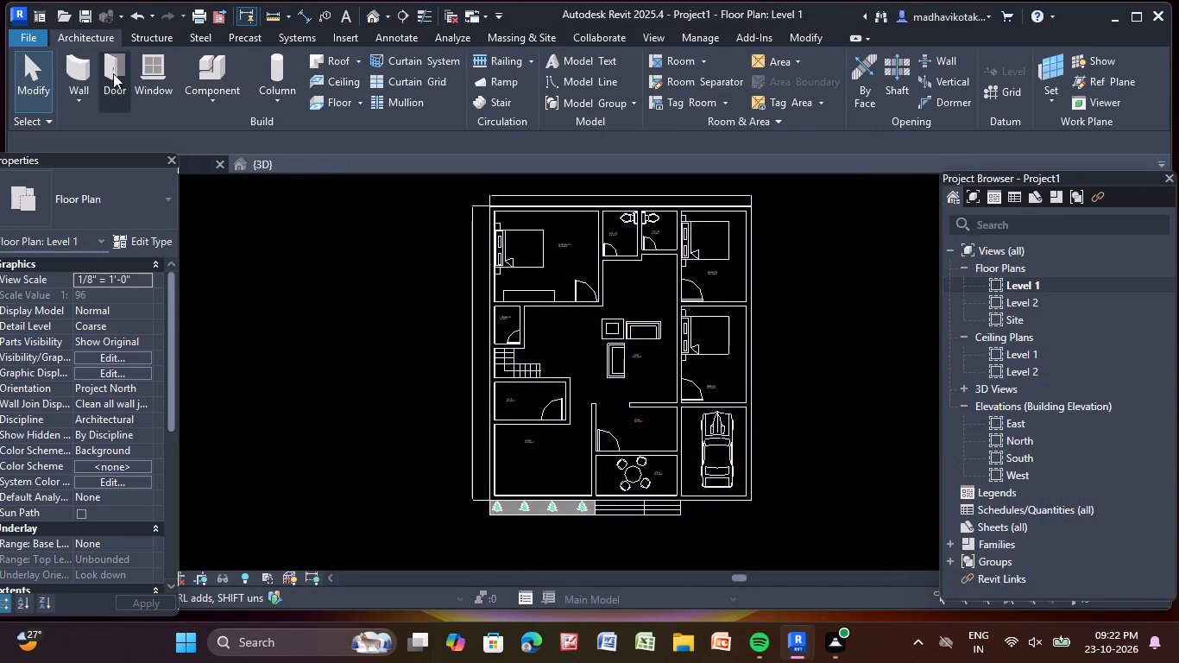
pyautogui.click(106, 71)
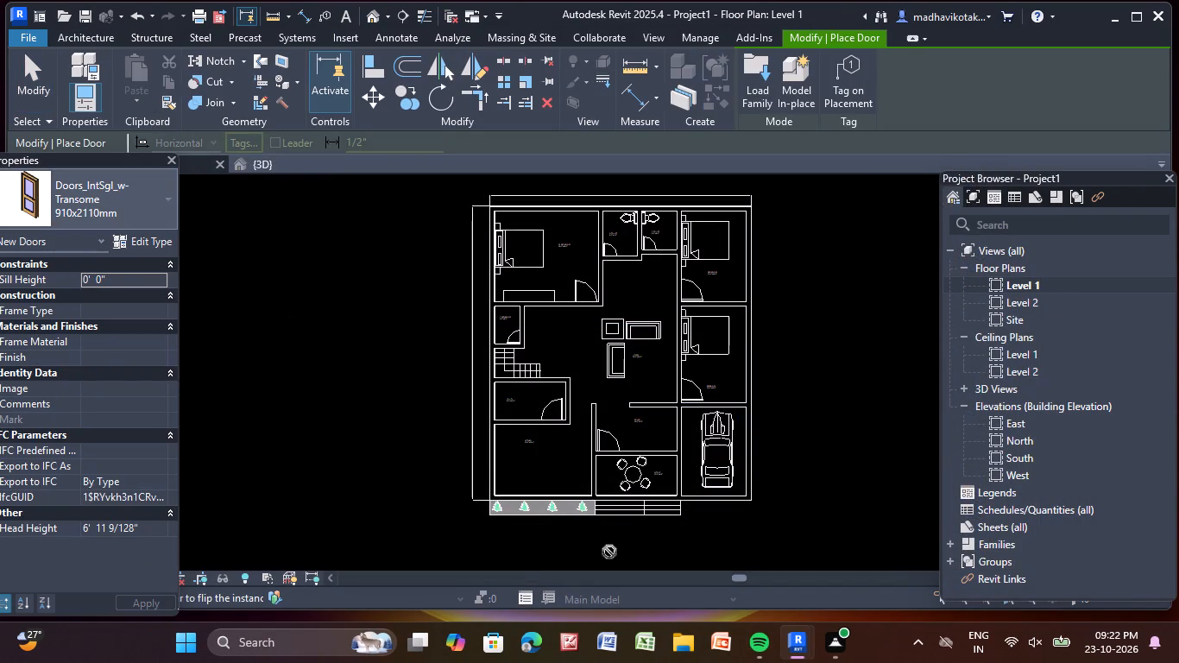
pyautogui.scroll(6, 608, 446)
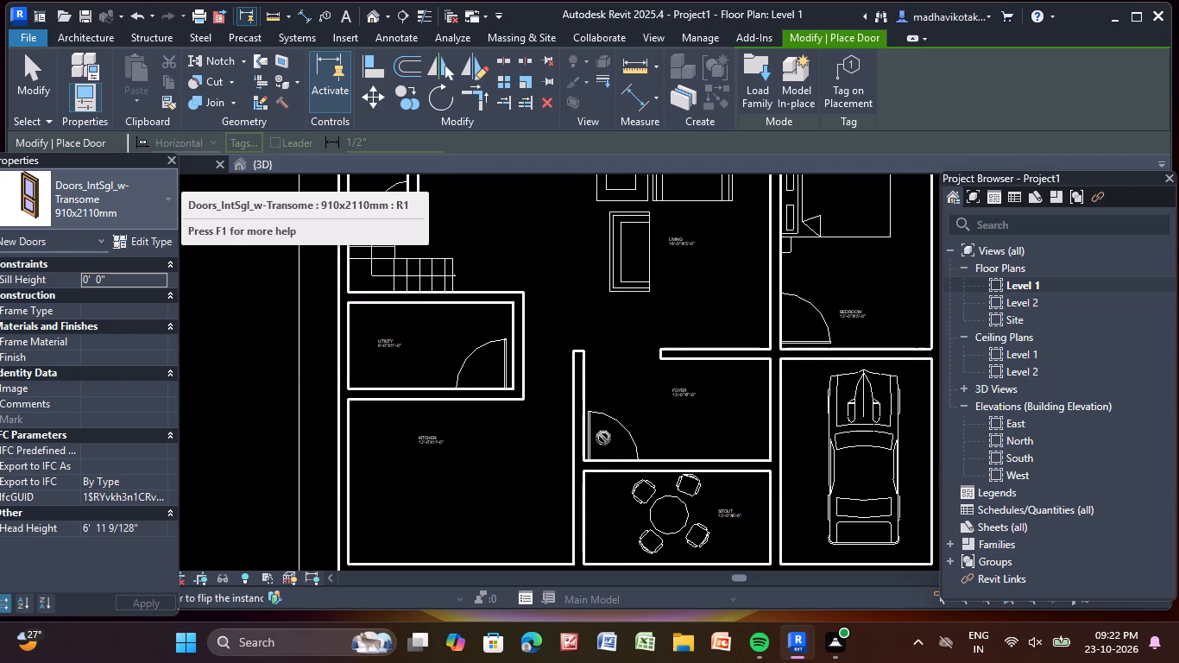
pyautogui.scroll(4, 597, 465)
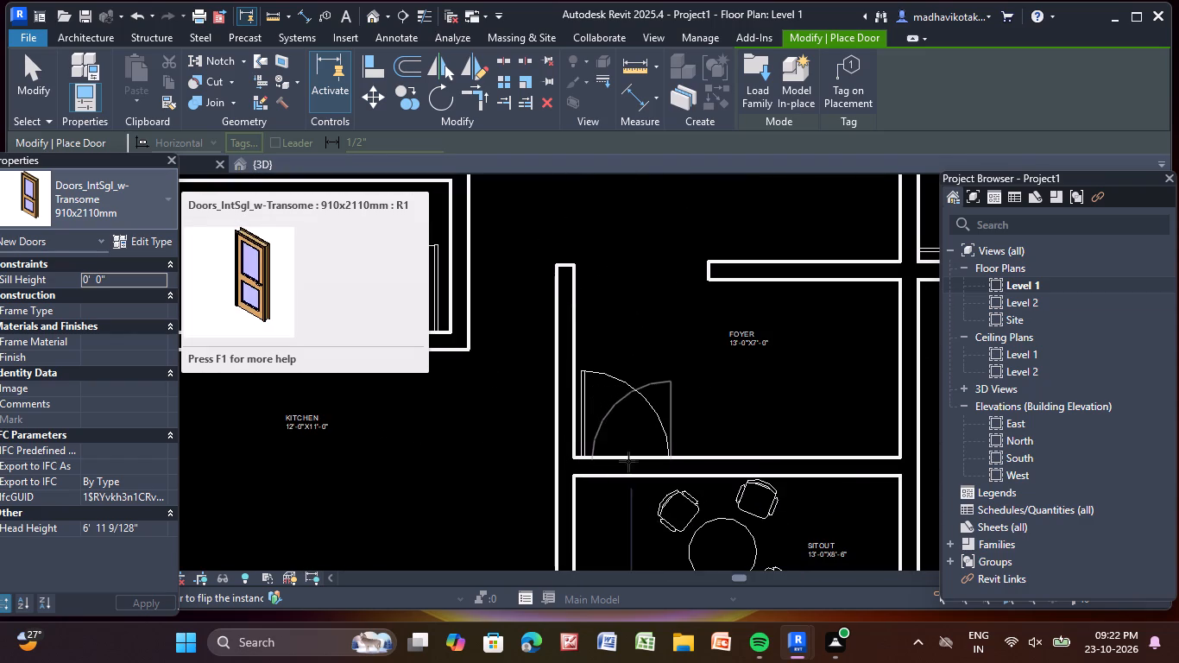
pyautogui.click(618, 459)
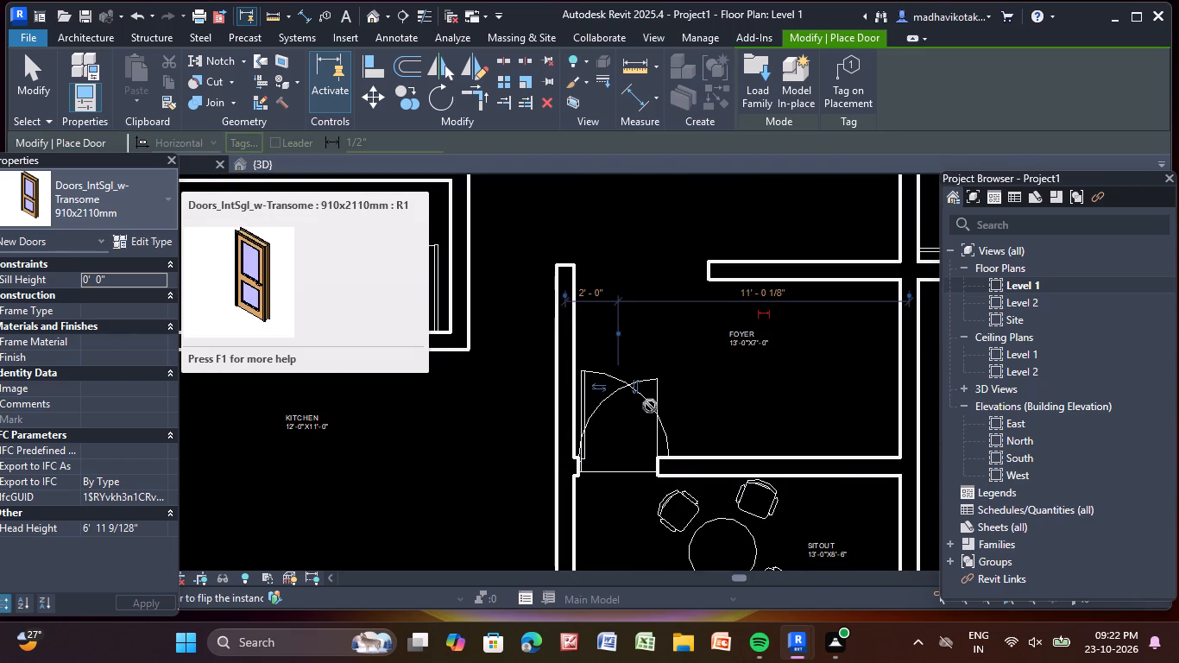
pyautogui.press('Escape')
pyautogui.press('Escape')
pyautogui.click(658, 395)
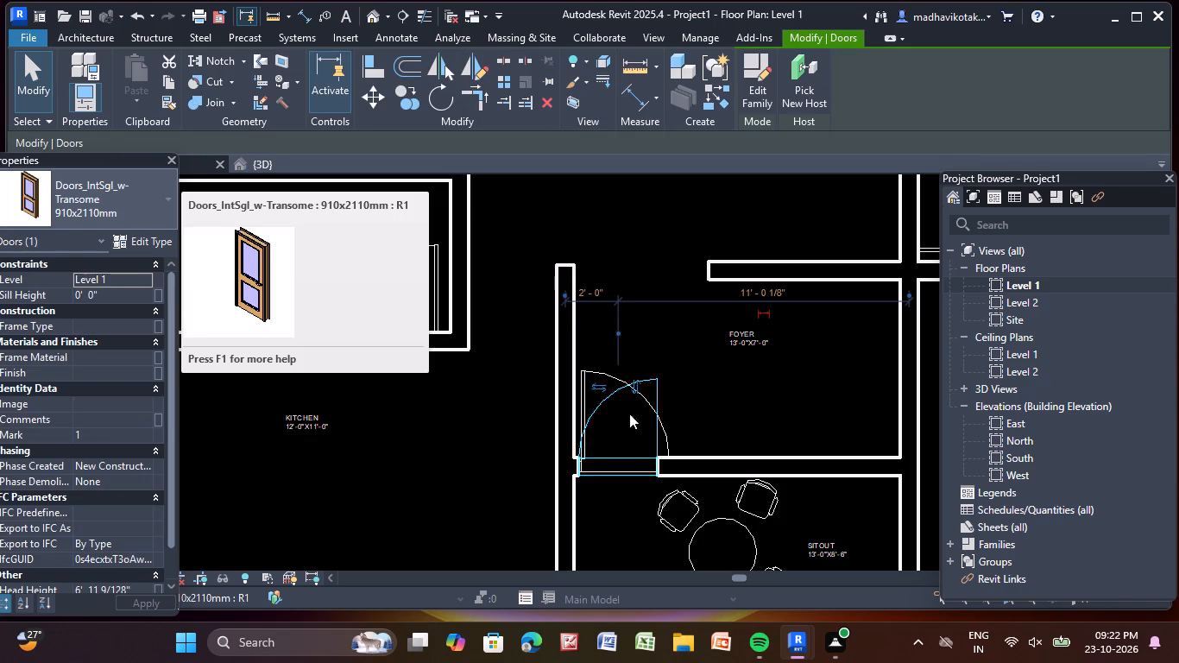
pyautogui.click(597, 382)
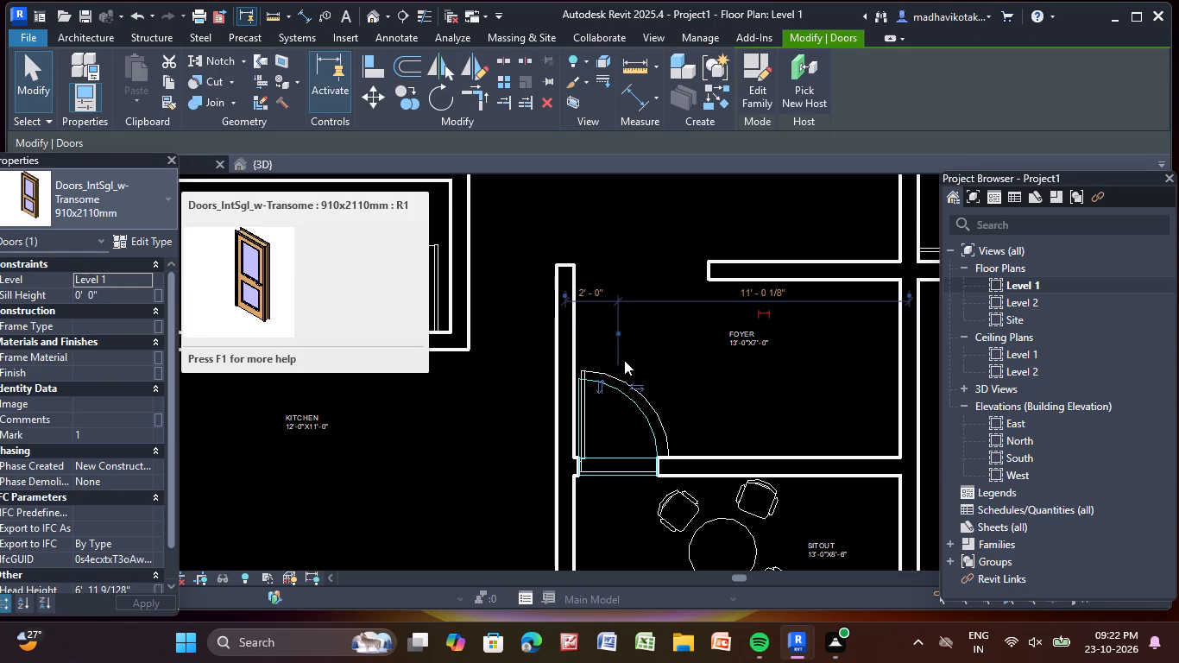
pyautogui.press('Escape')
# Place a Single-Flush 30" x 80" door in the wall between Utility and Kitchen at the CAD door, swinging into Utility.
pyautogui.scroll(-3, 620, 348)
pyautogui.moveTo(620, 350); pyautogui.dragTo(625, 472, button='middle')
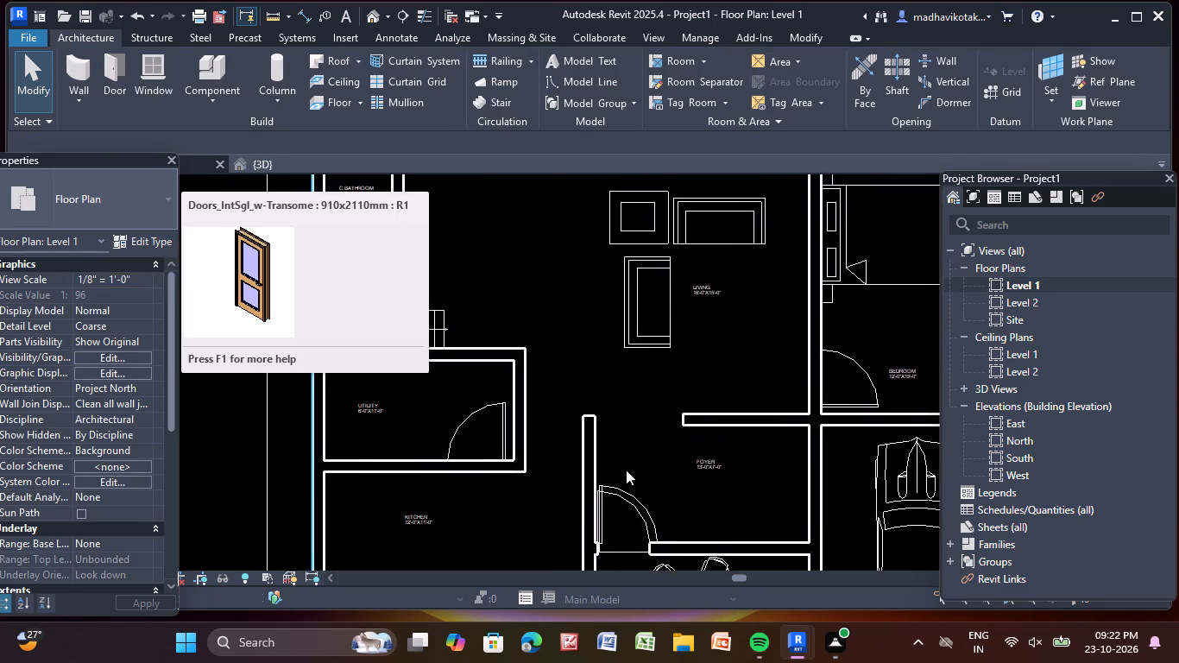
pyautogui.scroll(-1, 626, 432)
pyautogui.moveTo(601, 444); pyautogui.dragTo(666, 363, button='middle')
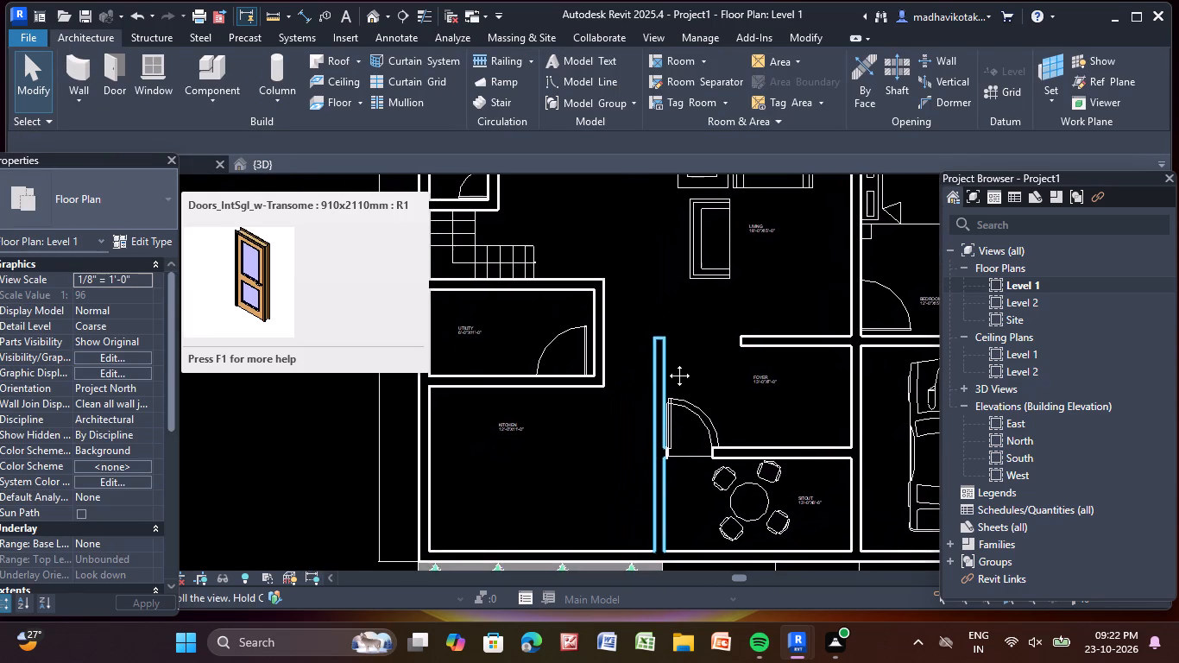
pyautogui.moveTo(666, 363); pyautogui.dragTo(662, 351, button='middle')
pyautogui.scroll(3, 663, 355)
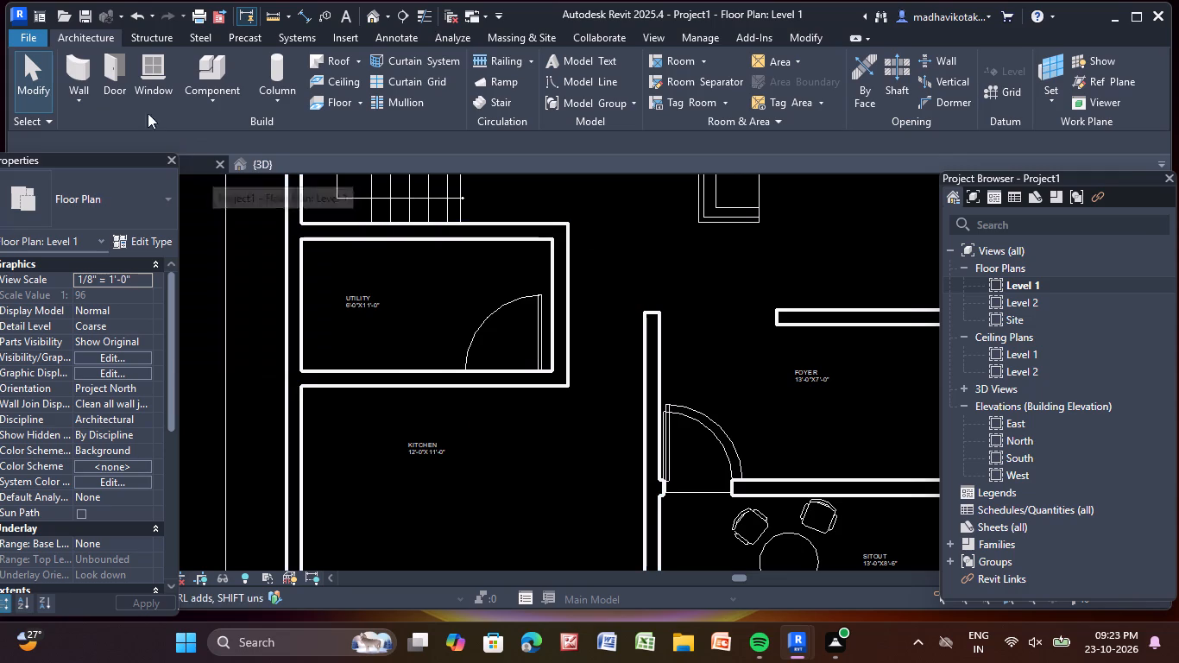
pyautogui.click(111, 56)
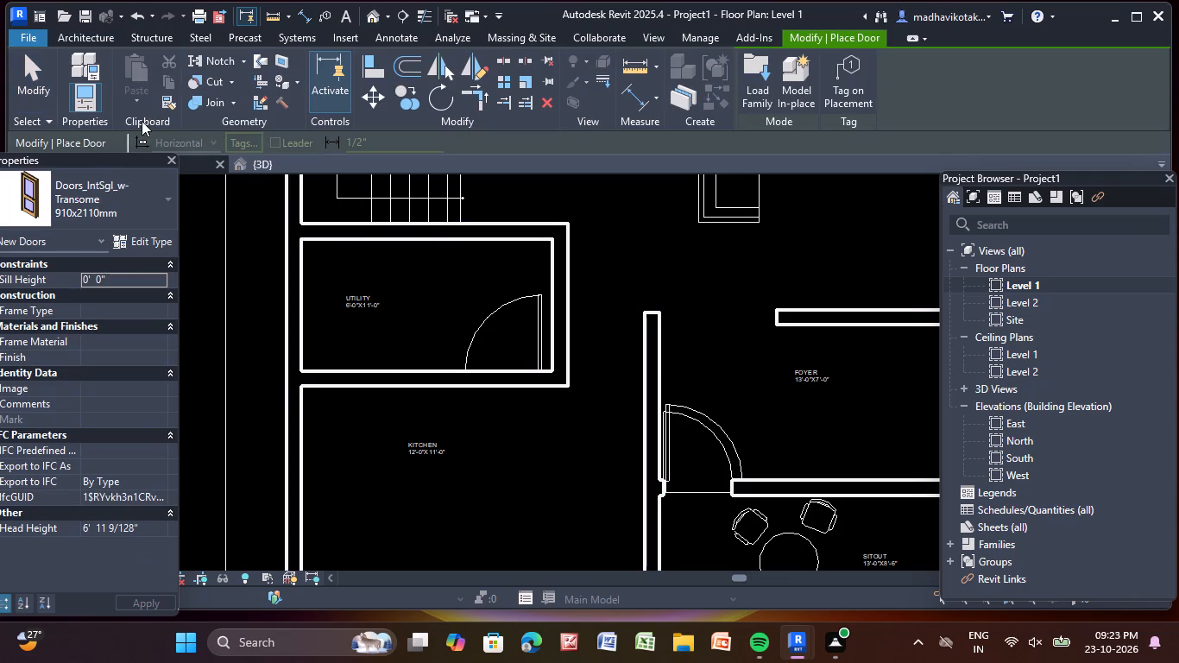
pyautogui.click(146, 190)
pyautogui.scroll(4, 0, 422)
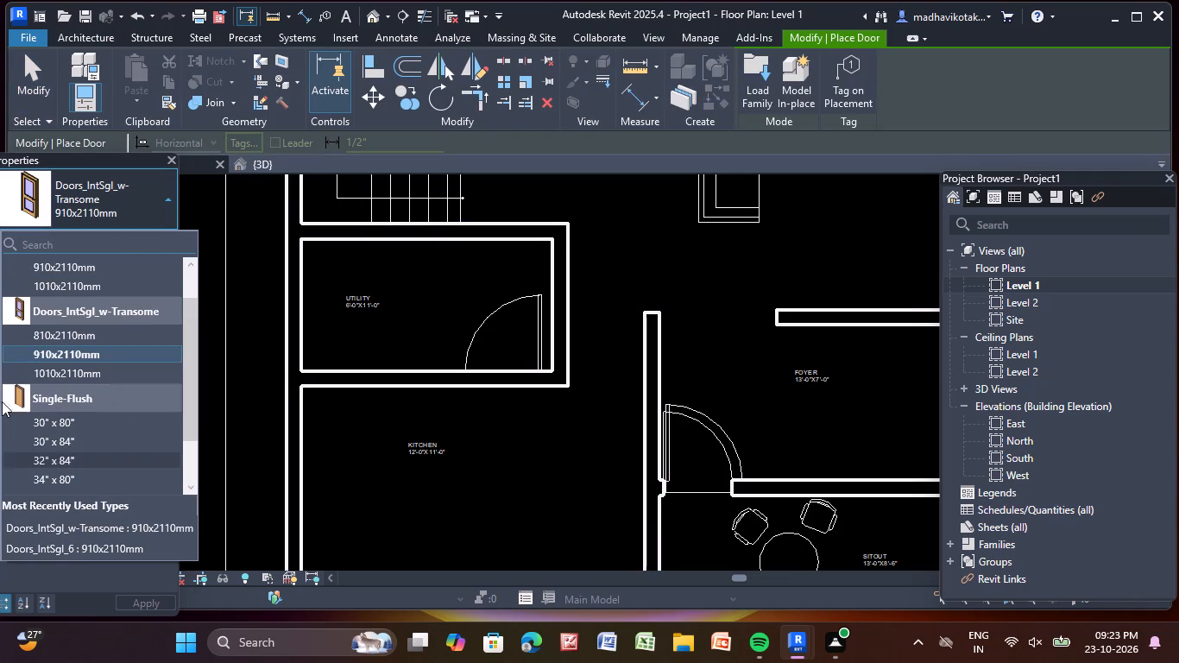
pyautogui.scroll(16, 70, 321)
pyautogui.scroll(-6, 40, 360)
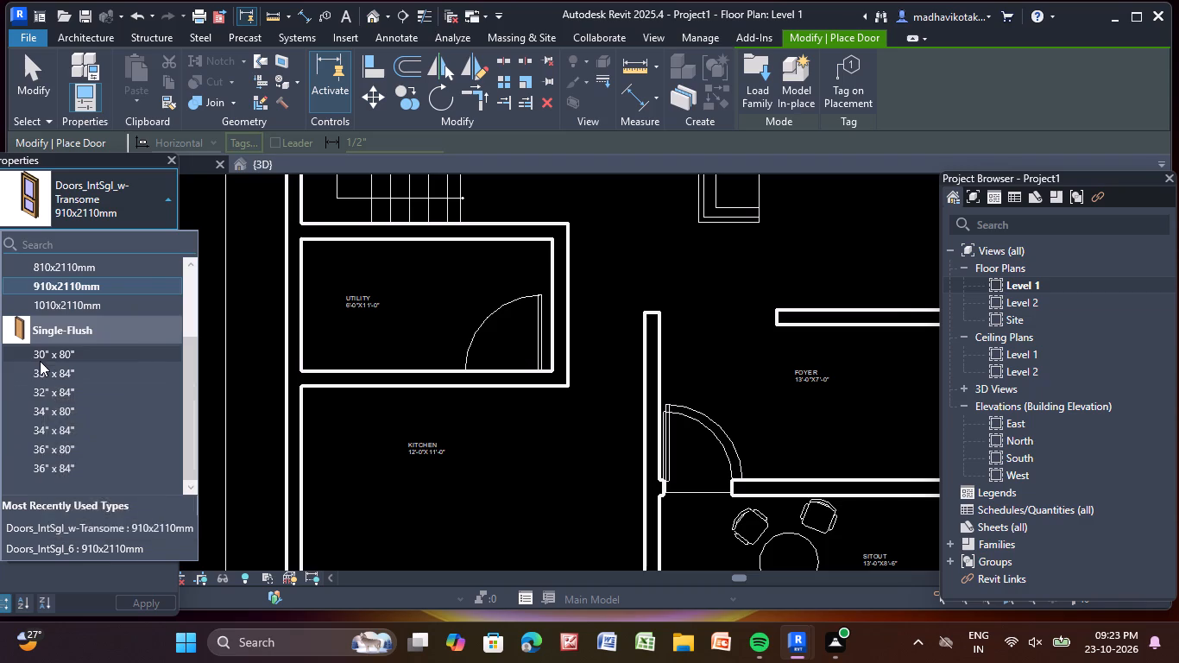
pyautogui.click(54, 349)
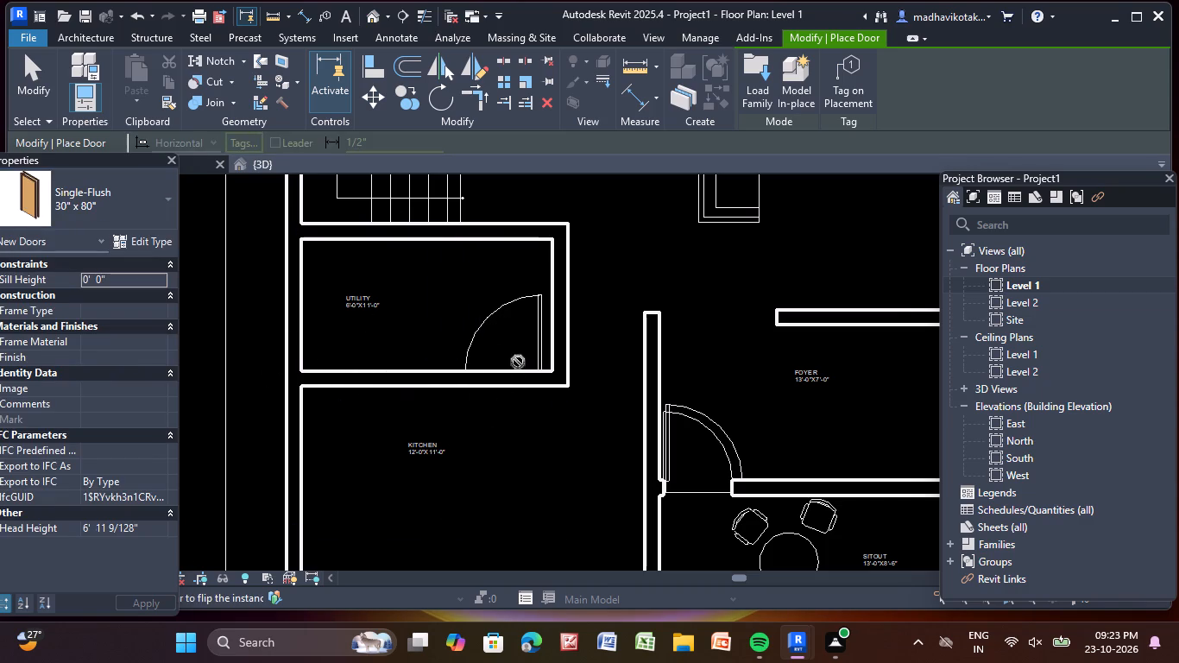
pyautogui.click(514, 368)
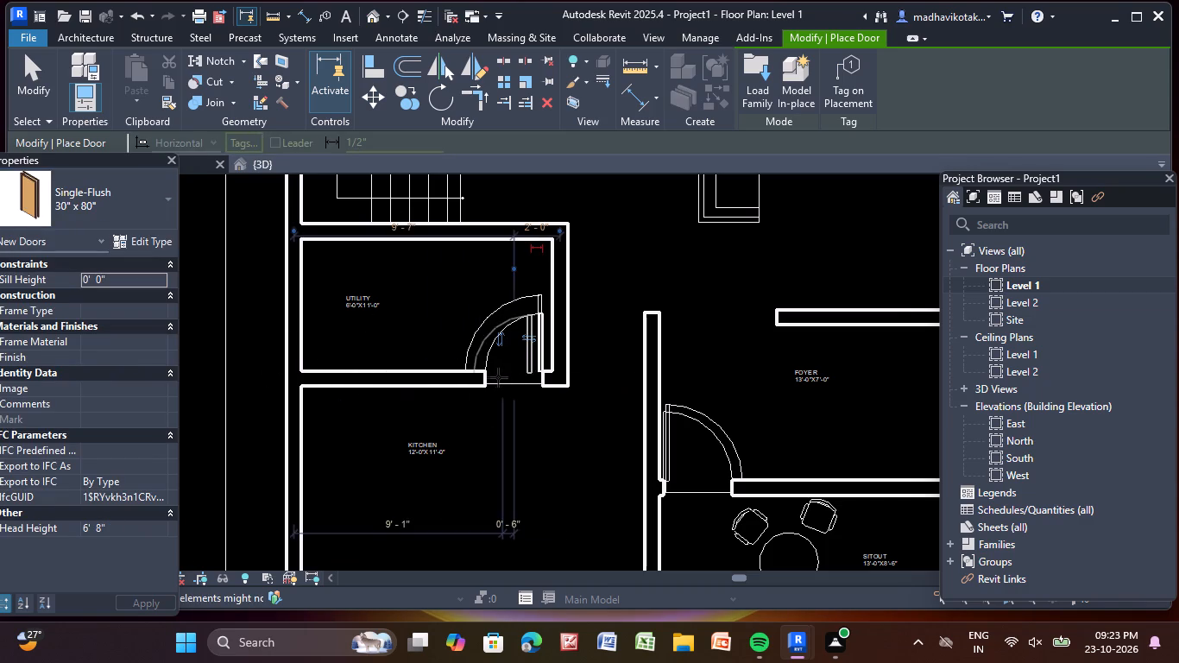
# Place Single-Flush 30" x 80" doors at the CAD door positions of C.Bathroom, A.Toilet and C.Toilet, swinging into each room.
pyautogui.press('Escape')
pyautogui.scroll(-2, 525, 246)
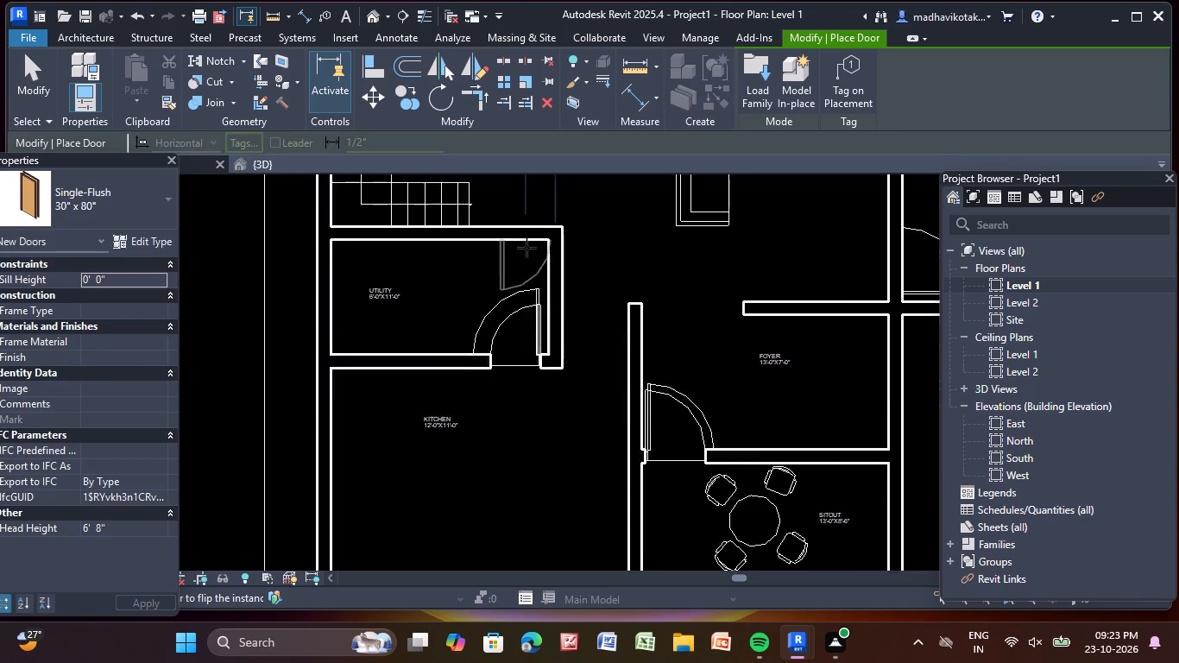
pyautogui.moveTo(525, 270); pyautogui.dragTo(496, 651, button='middle')
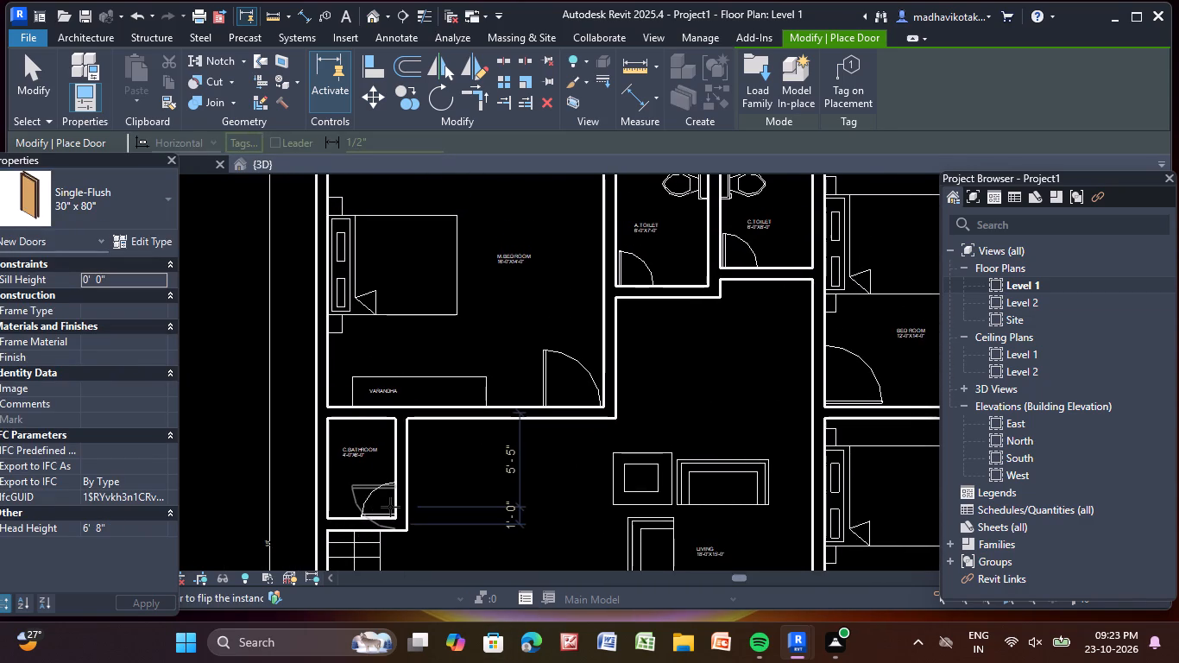
pyautogui.scroll(4, 390, 506)
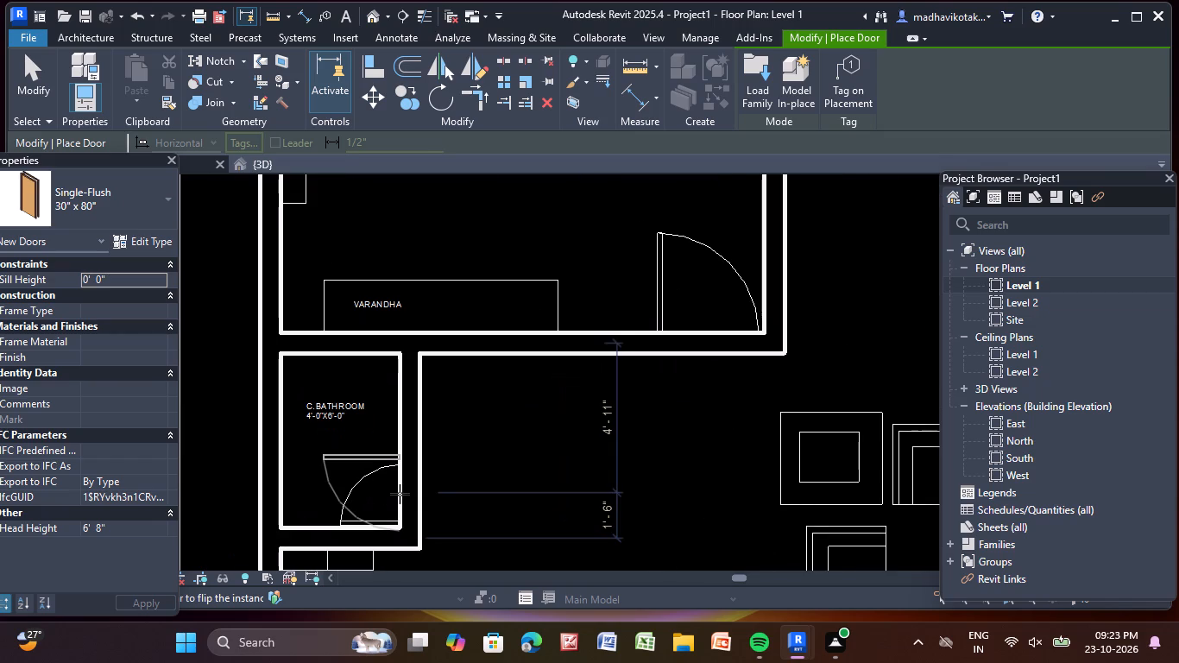
pyautogui.click(394, 493)
pyautogui.scroll(-3, 641, 437)
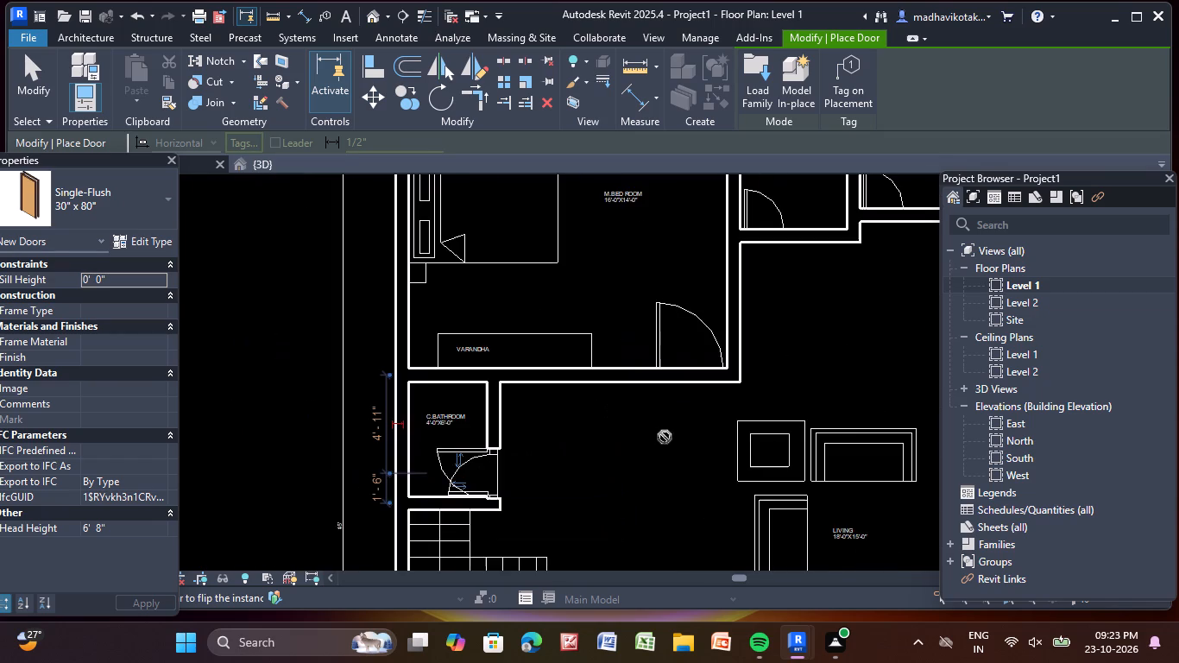
pyautogui.moveTo(659, 446); pyautogui.dragTo(452, 631, button='middle')
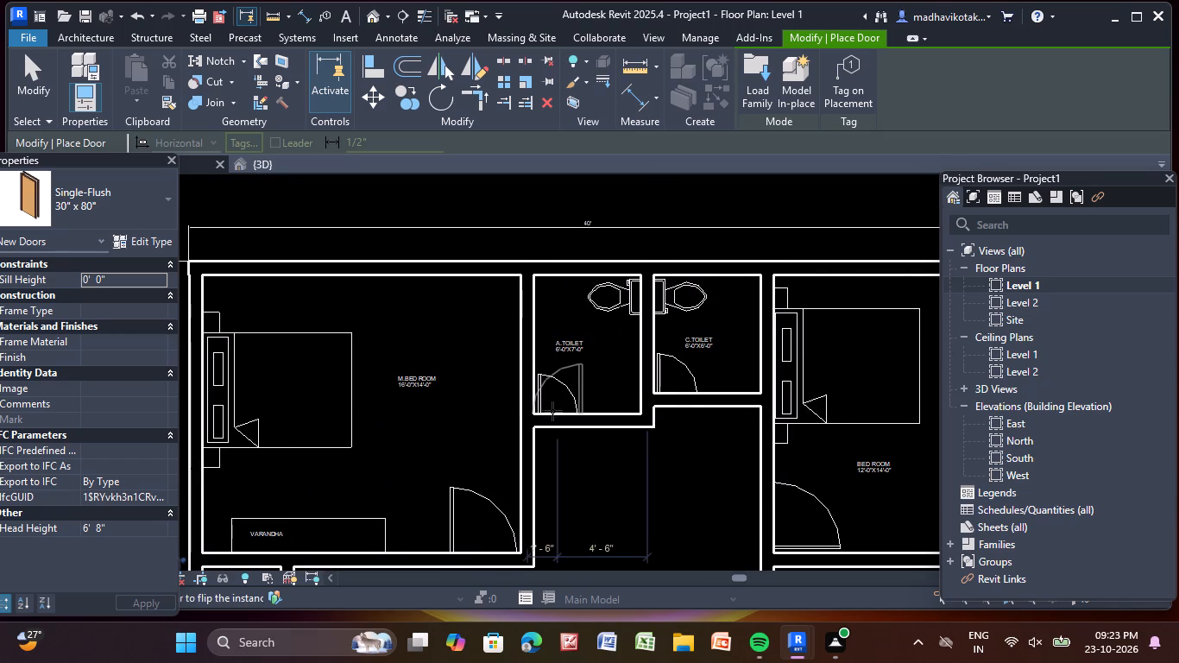
pyautogui.click(562, 408)
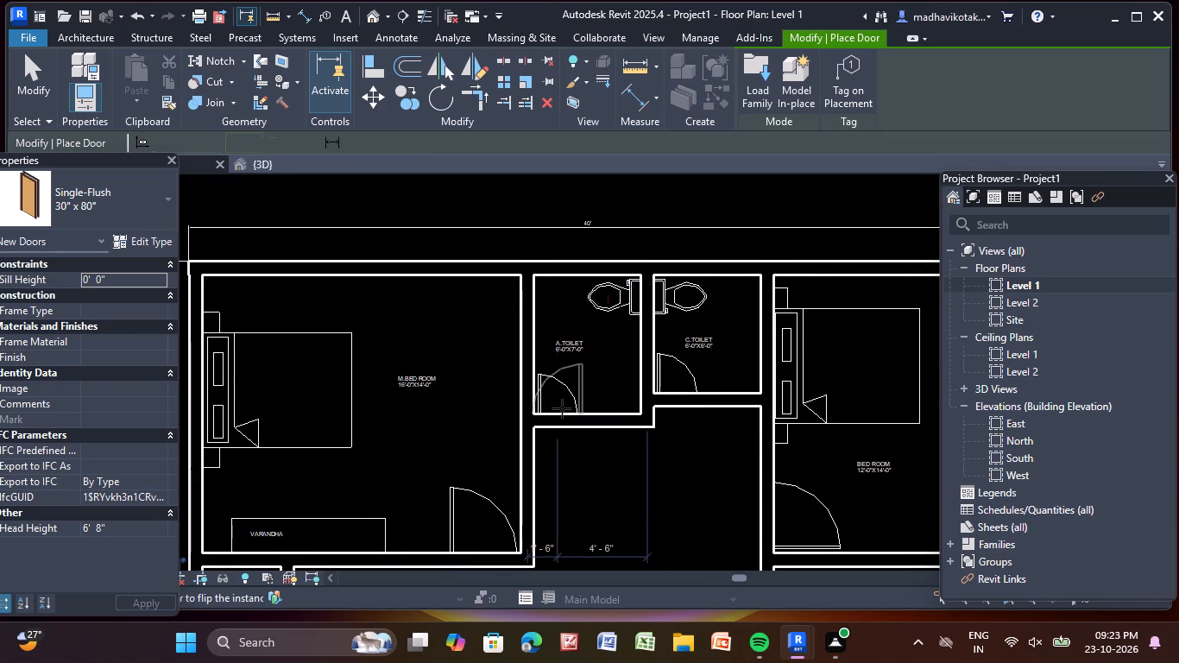
pyautogui.click(678, 391)
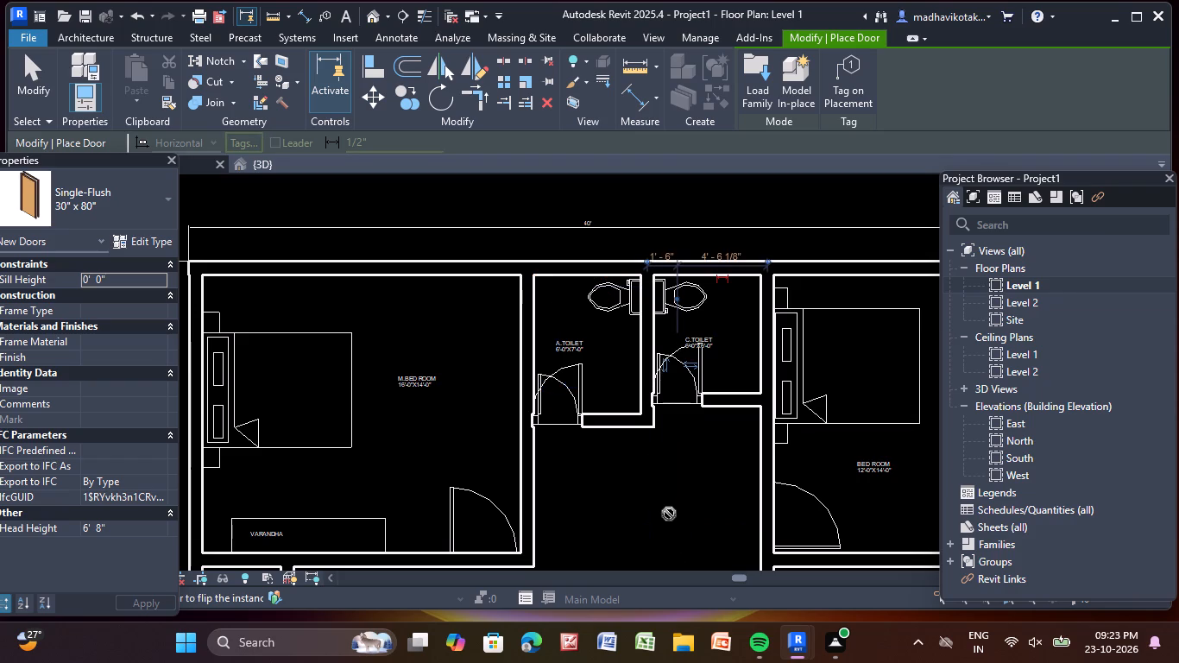
pyautogui.press('Escape')
pyautogui.press('Escape')
pyautogui.press('Escape')
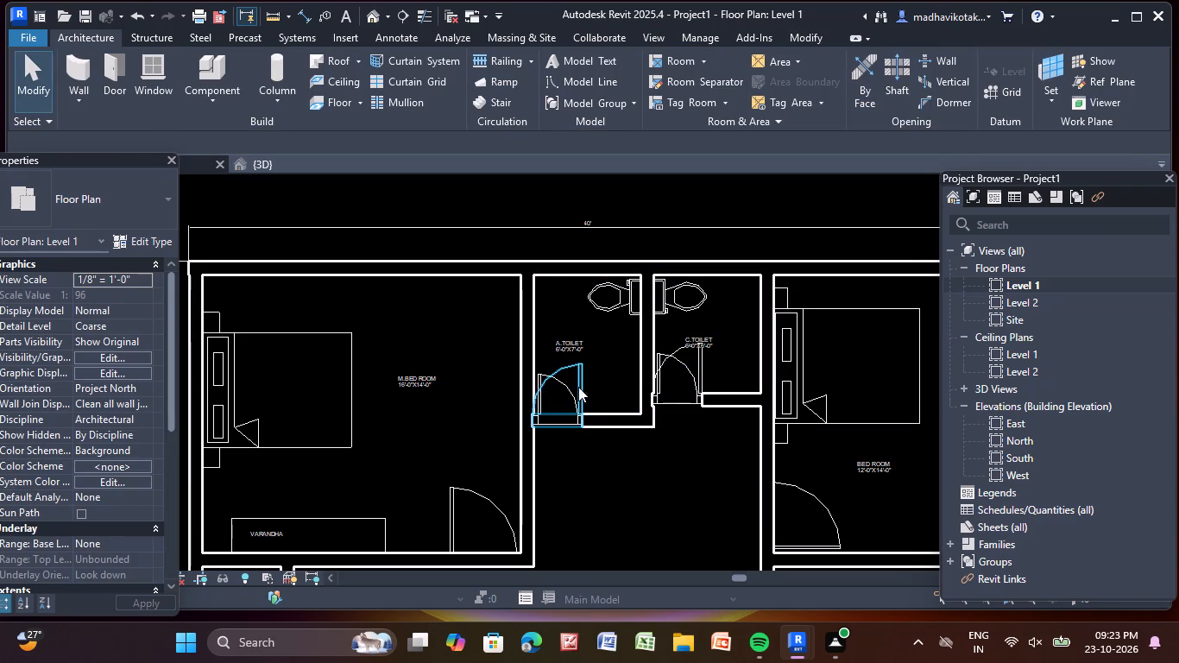
# Flip the hinge side of the A.Toilet and C.Toilet doors to match the CAD swings.
pyautogui.click(578, 387)
pyautogui.scroll(5, 581, 388)
pyautogui.click(557, 379)
pyautogui.scroll(-2, 598, 384)
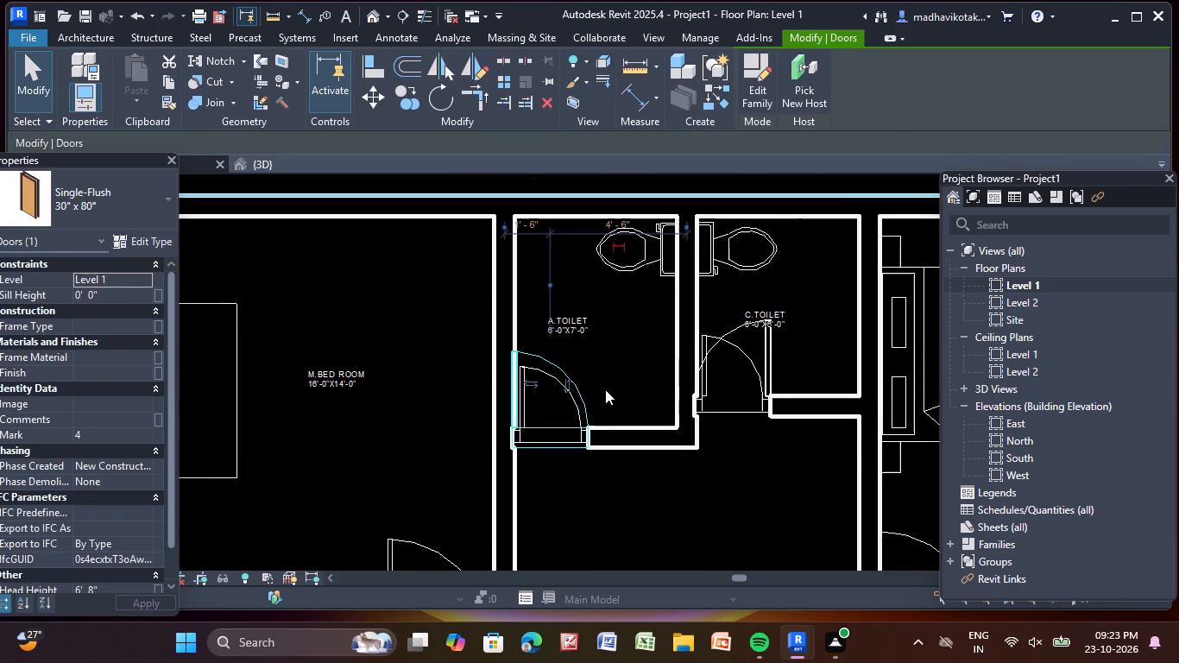
pyautogui.moveTo(606, 389); pyautogui.dragTo(252, 425, button='middle')
pyautogui.click(412, 385)
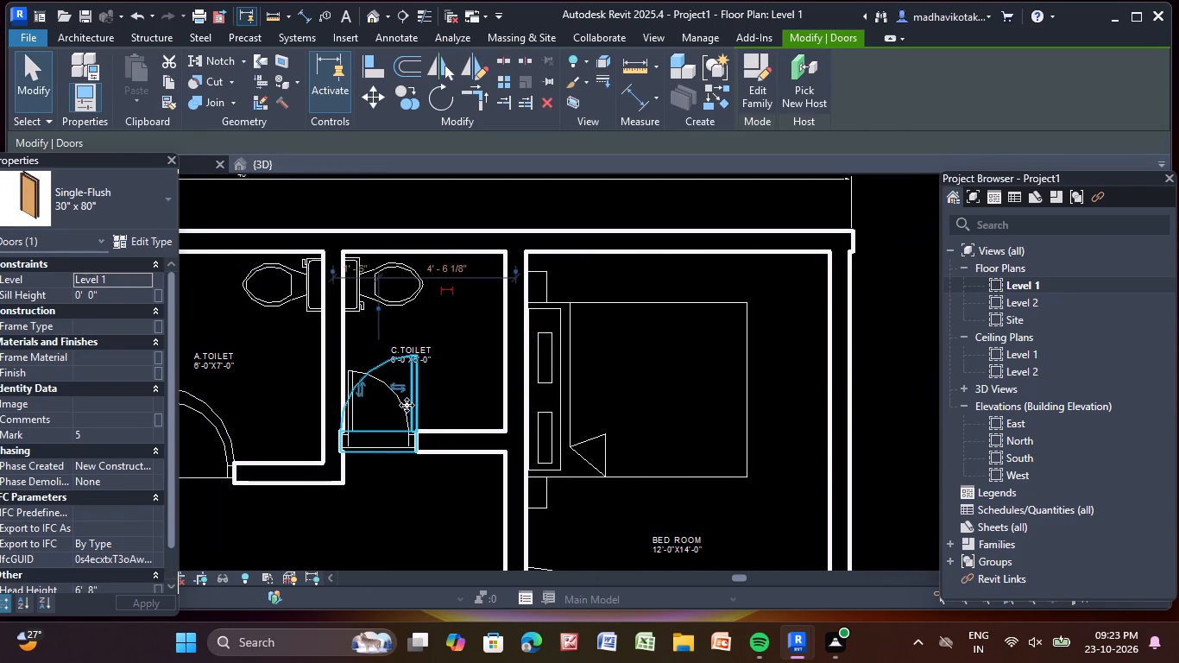
pyautogui.scroll(4, 407, 401)
pyautogui.click(389, 378)
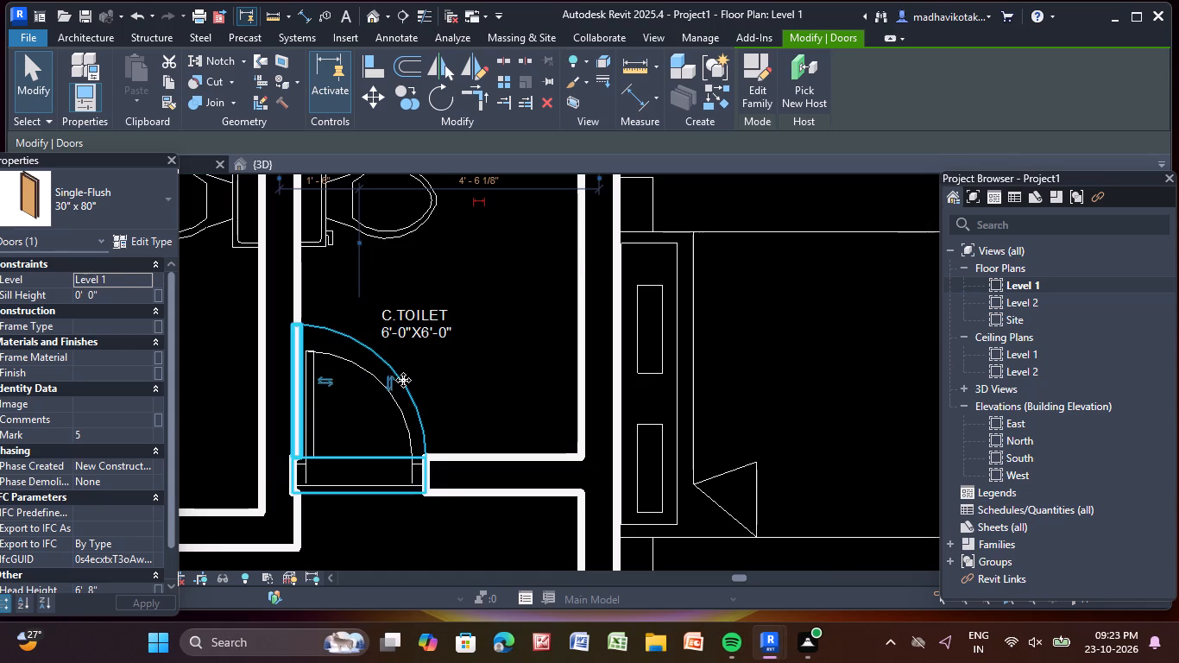
pyautogui.press('Escape')
# Flip the hinge side of the C.Bathroom door to match the CAD swing.
pyautogui.scroll(-9, 403, 379)
pyautogui.moveTo(421, 514); pyautogui.dragTo(446, 387, button='middle')
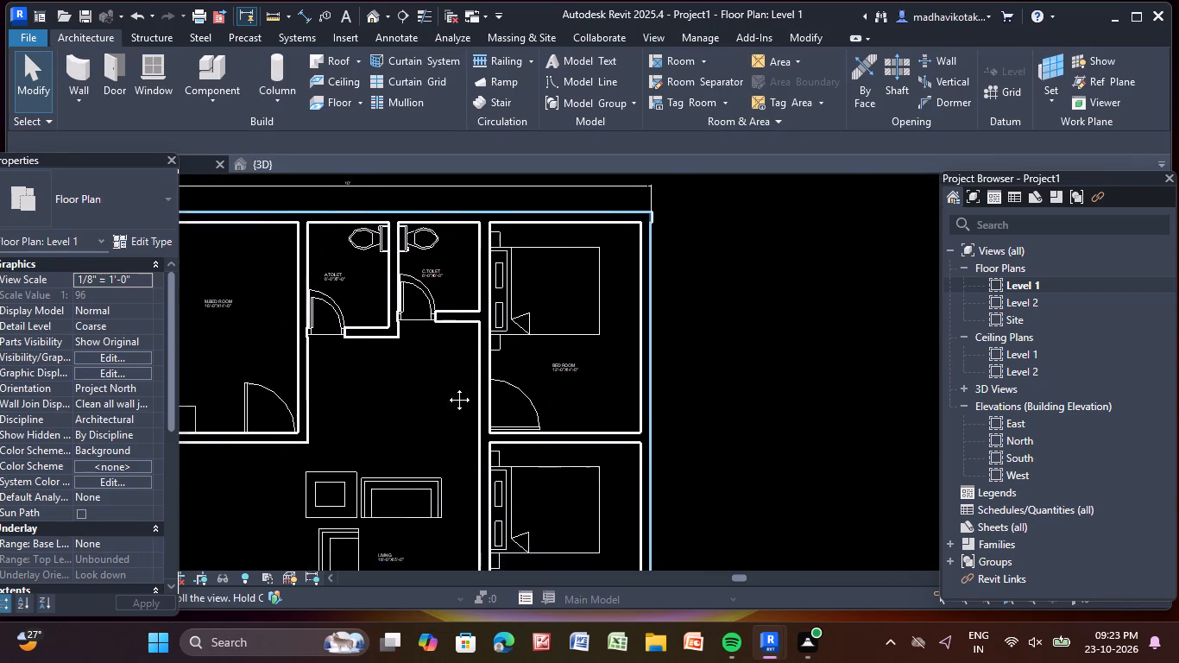
pyautogui.moveTo(446, 387); pyautogui.dragTo(678, 353, button='middle')
pyautogui.scroll(-1, 608, 376)
pyautogui.moveTo(518, 477); pyautogui.dragTo(473, 325, button='middle')
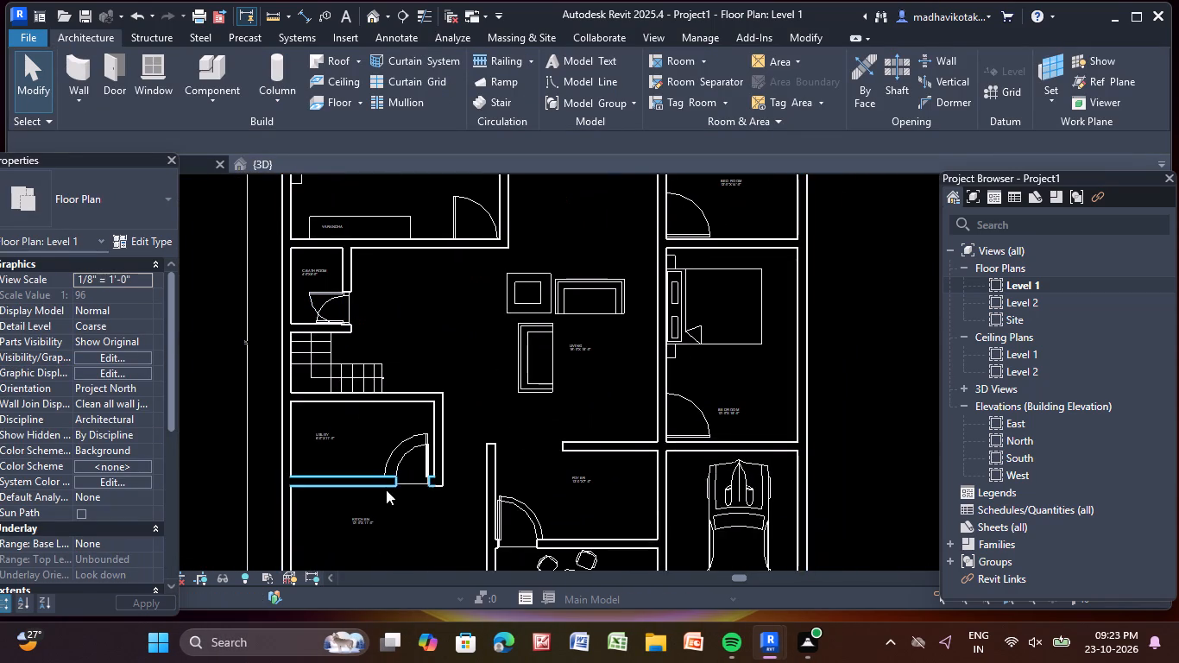
pyautogui.moveTo(400, 450); pyautogui.dragTo(452, 528, button='middle')
pyautogui.scroll(4, 332, 352)
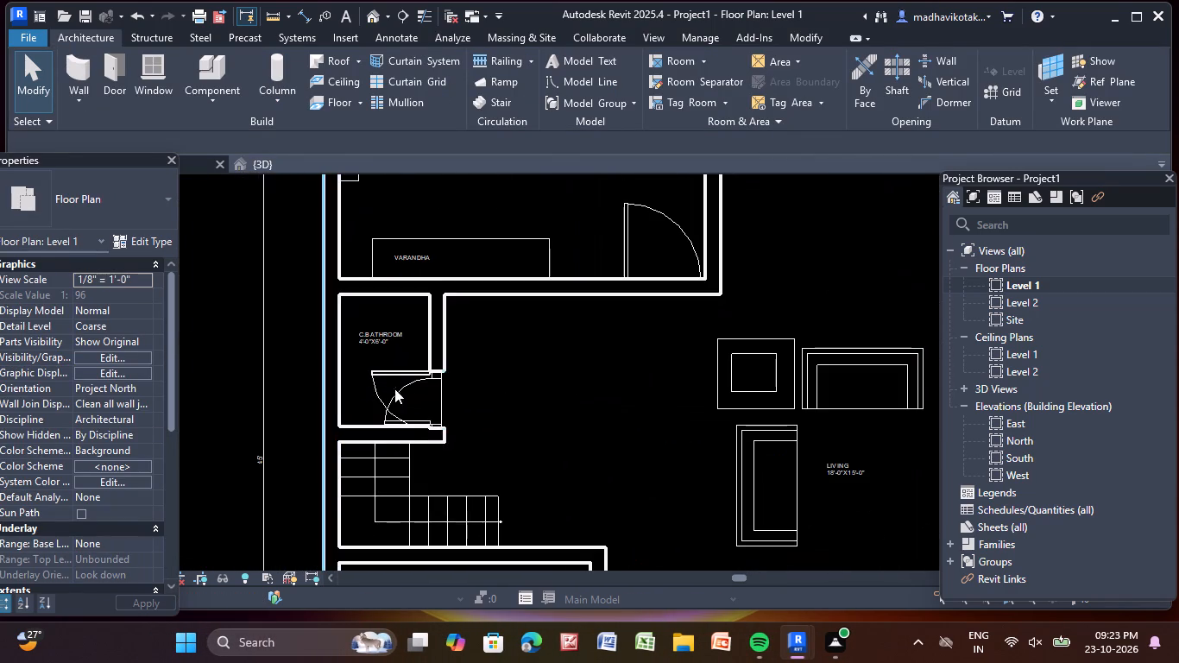
pyautogui.click(407, 385)
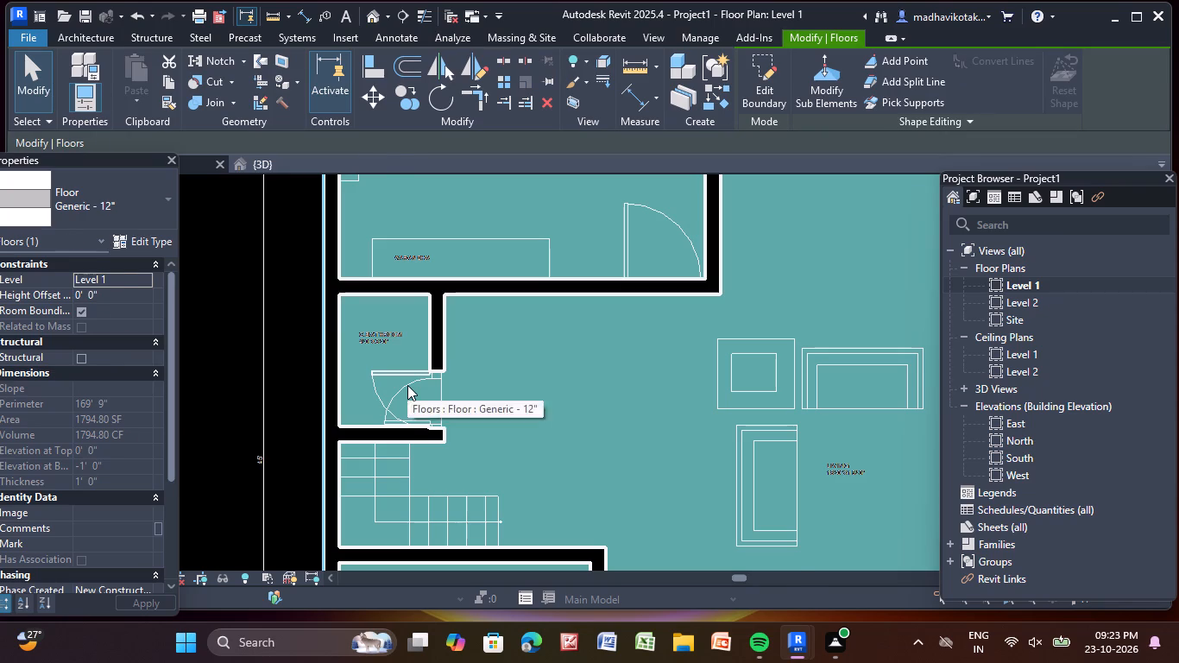
pyautogui.press('Escape')
pyautogui.click(404, 378)
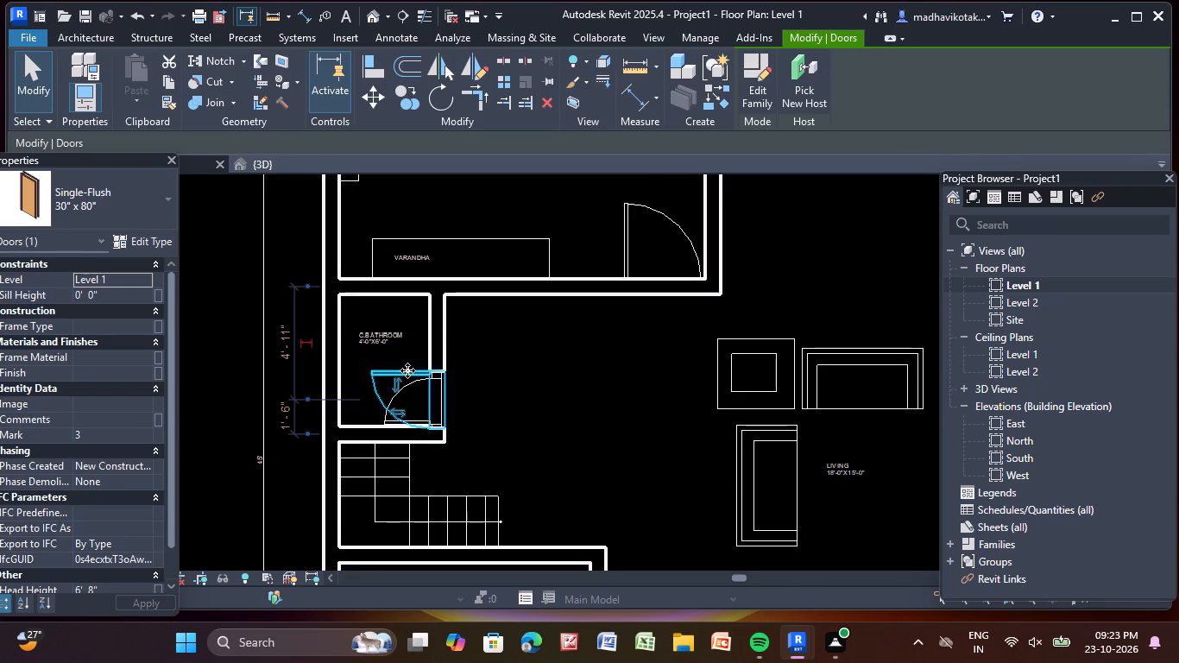
pyautogui.scroll(4, 407, 370)
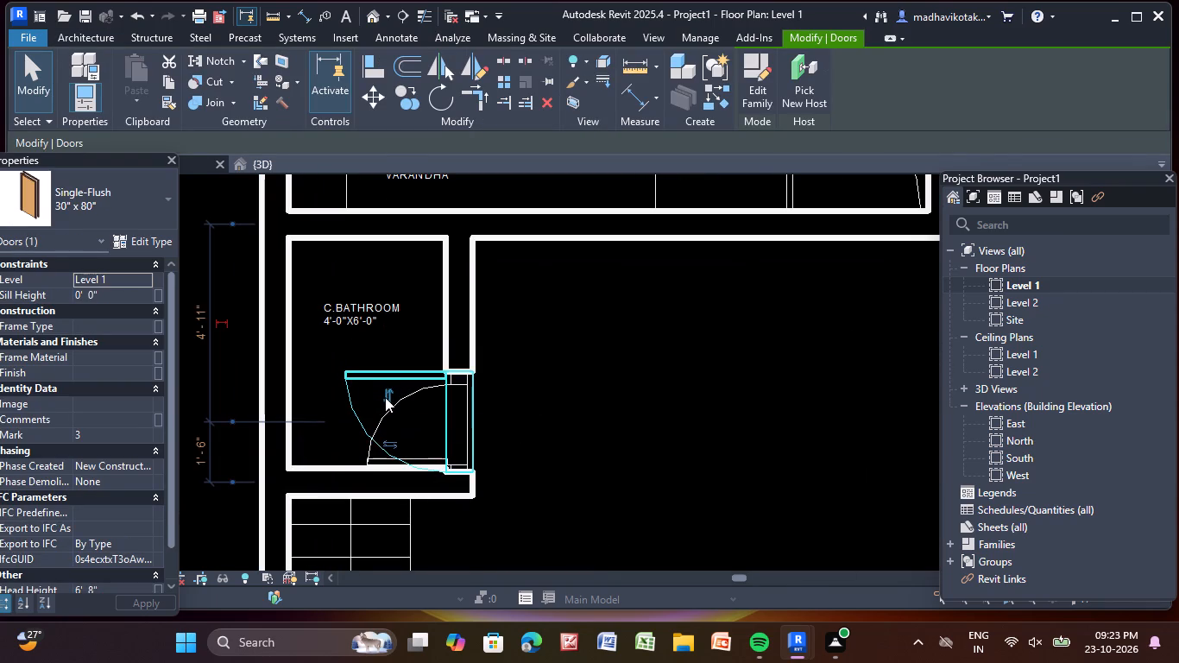
pyautogui.click(385, 397)
pyautogui.press('Escape')
# Place Doors_IntSgl_w-Transome 910x2110mm doors at the CAD door positions of M.Bed Room and the two other bedrooms, swinging into each room.
pyautogui.scroll(-7, 406, 385)
pyautogui.moveTo(407, 383); pyautogui.dragTo(390, 439, button='middle')
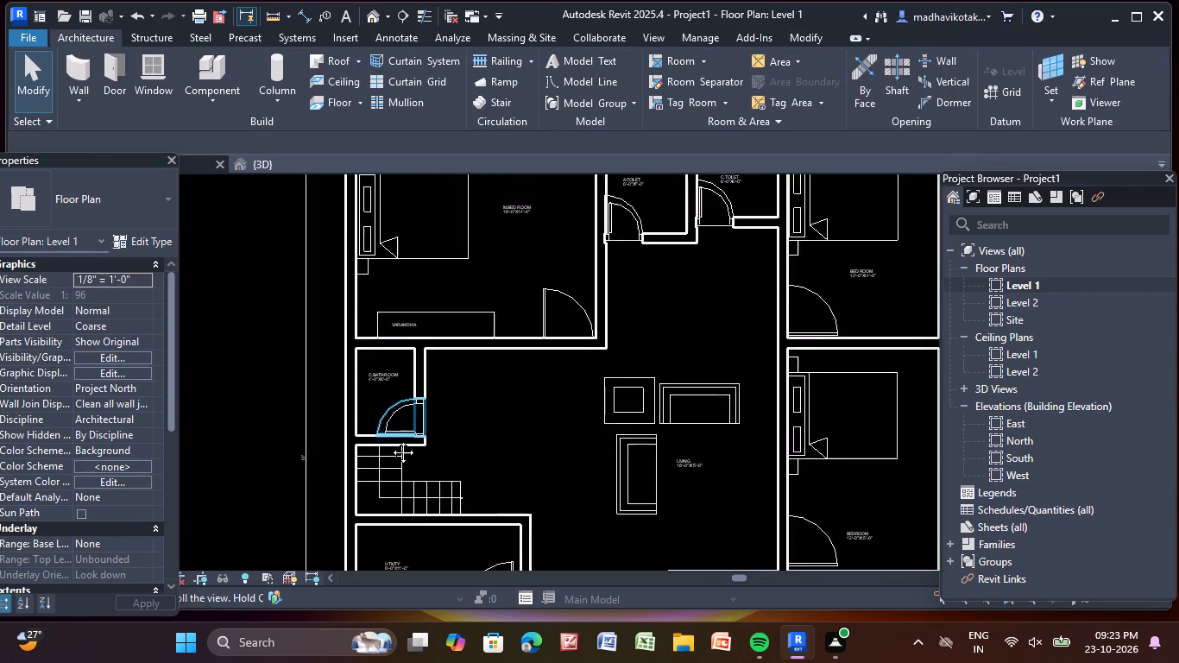
pyautogui.moveTo(390, 439); pyautogui.dragTo(337, 573, button='middle')
pyautogui.moveTo(367, 504); pyautogui.dragTo(350, 450, button='middle')
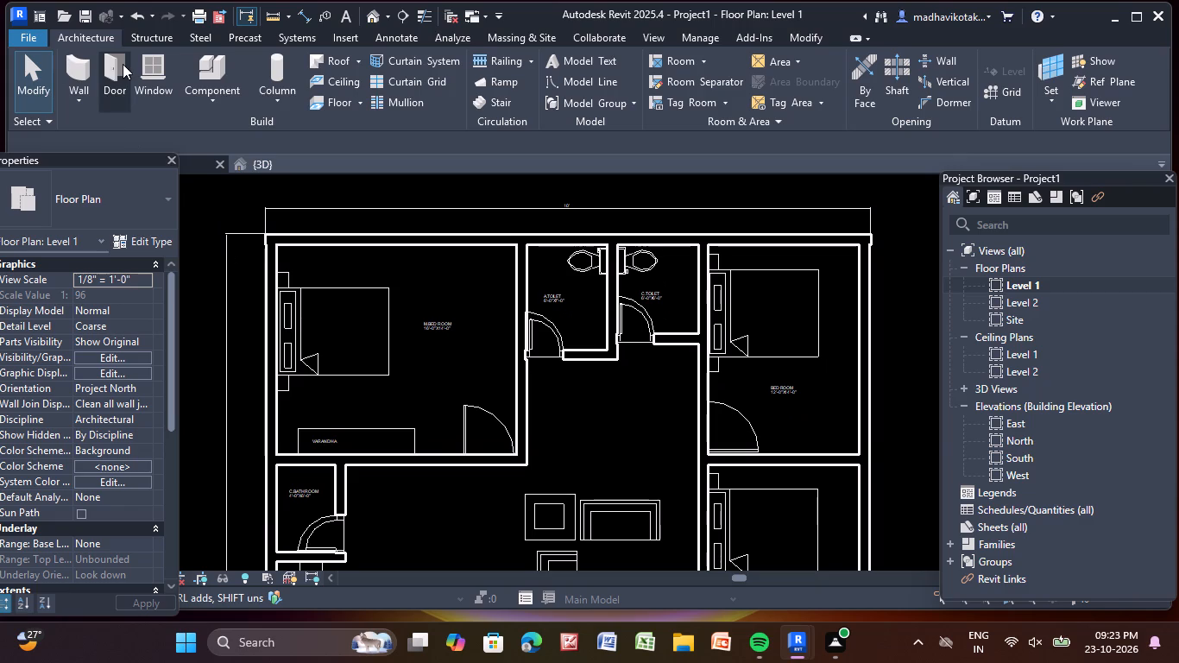
pyautogui.click(116, 63)
pyautogui.click(98, 186)
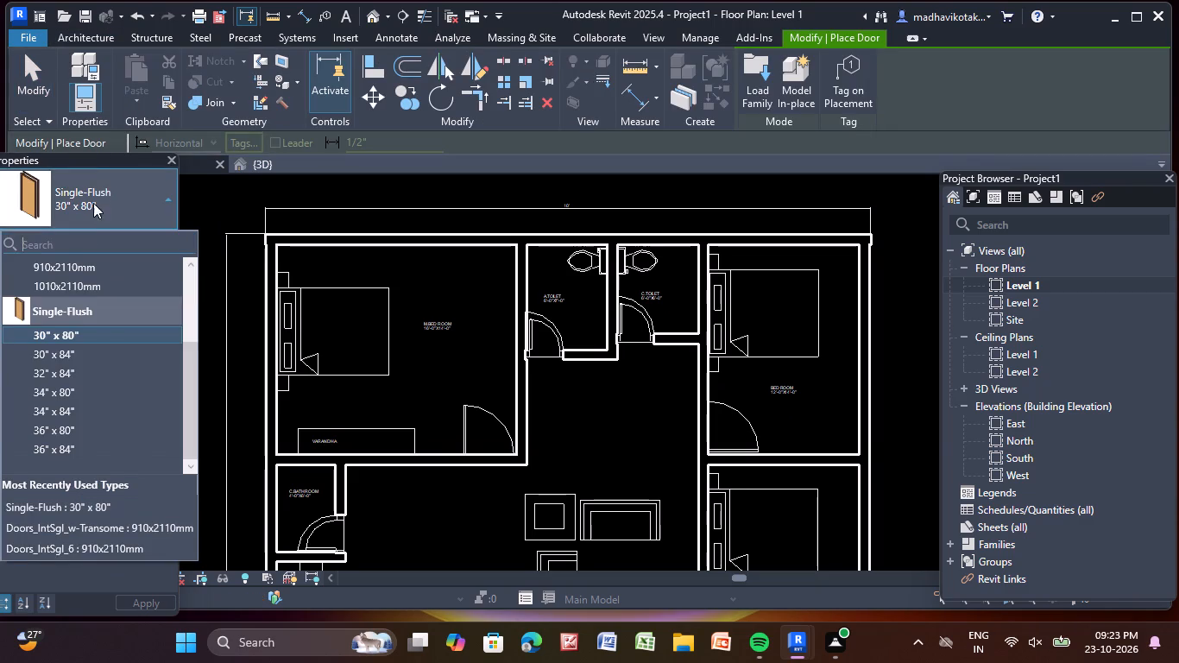
pyautogui.scroll(1, 95, 320)
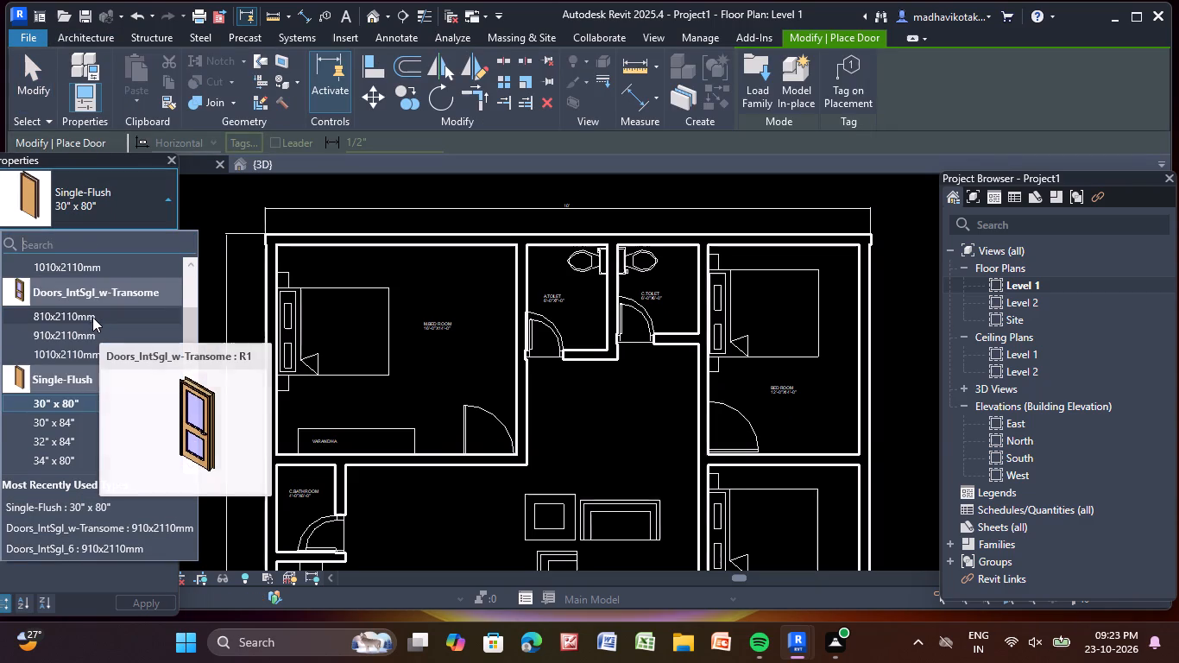
pyautogui.scroll(3, 91, 313)
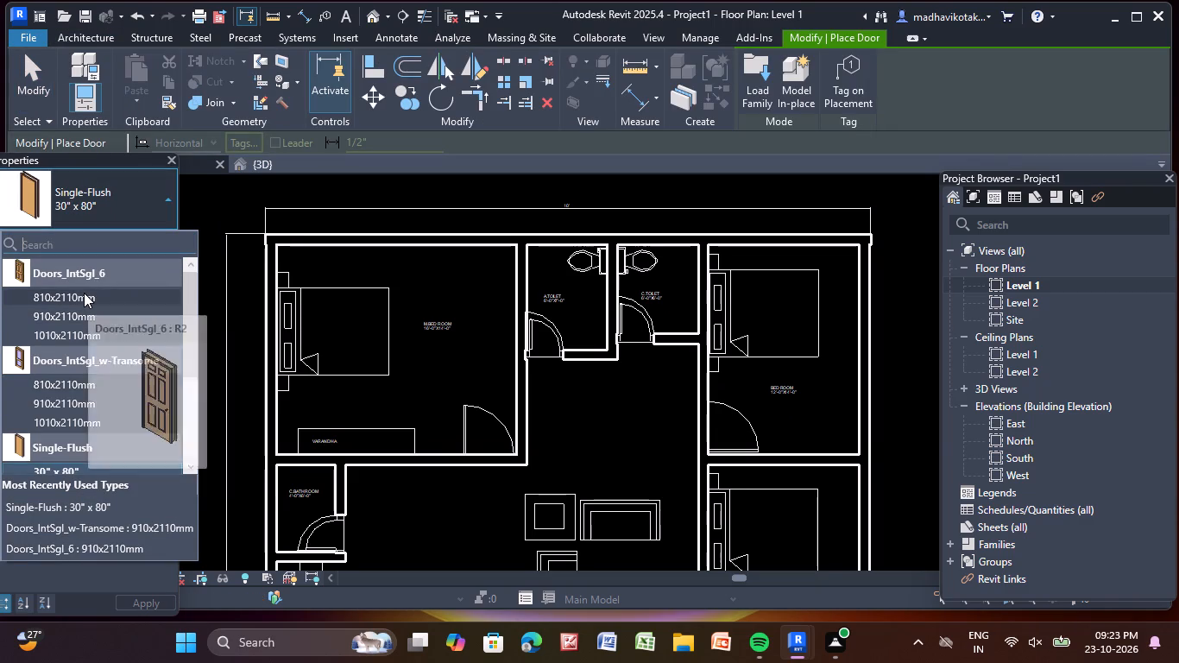
pyautogui.click(57, 387)
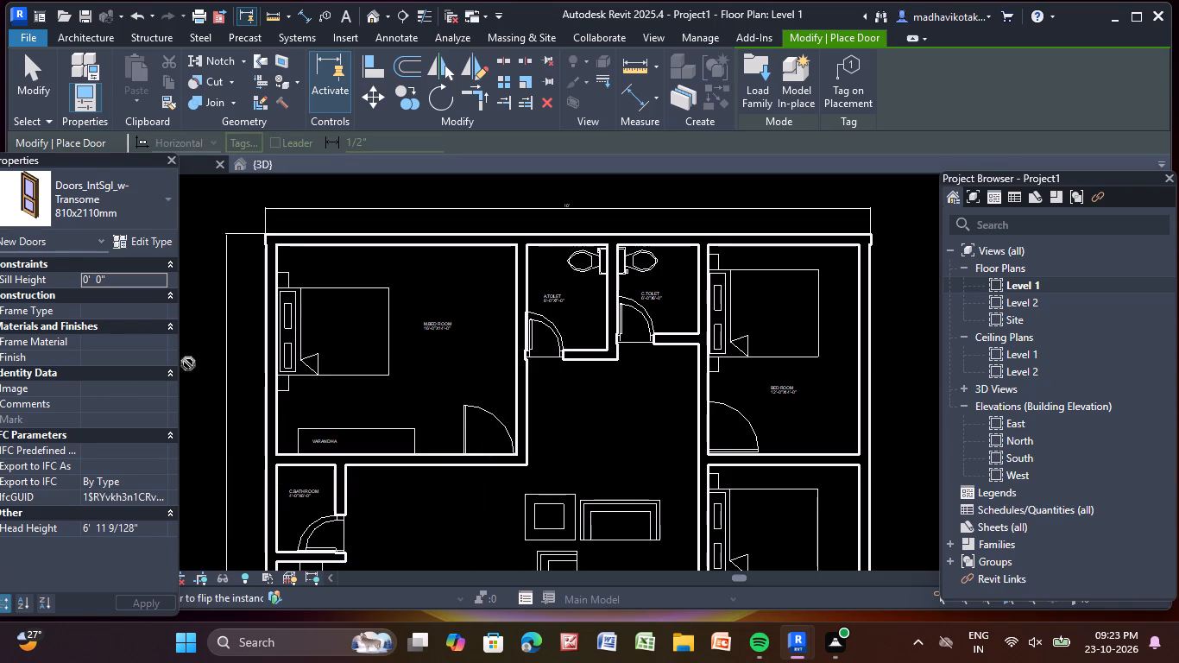
pyautogui.click(152, 213)
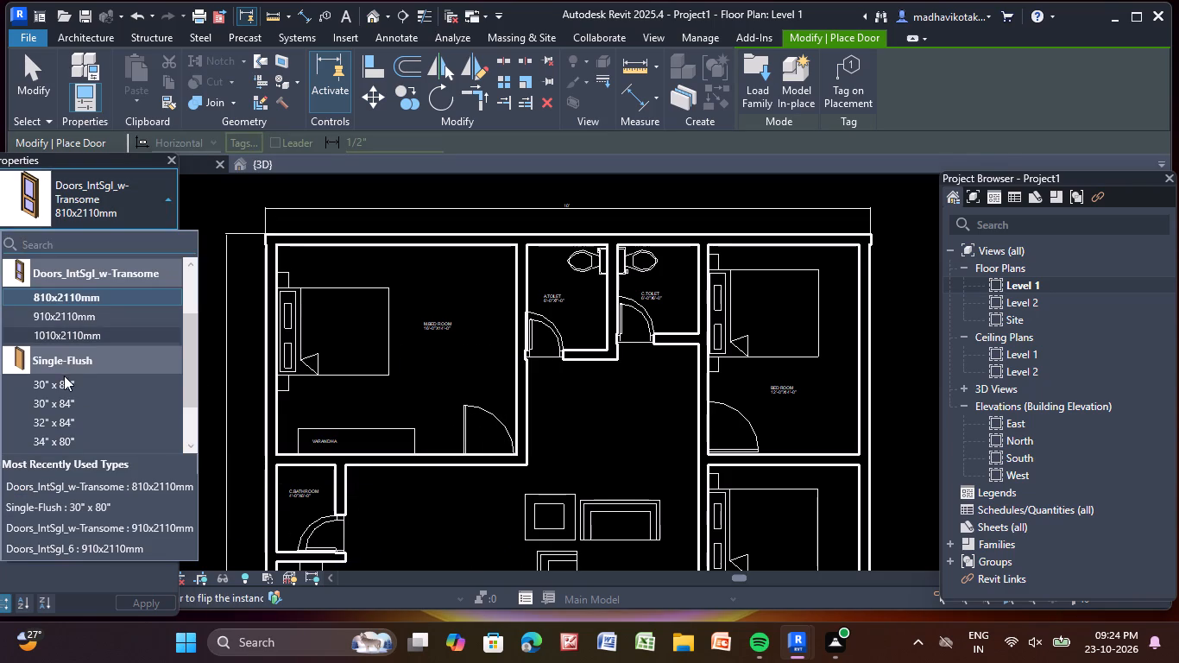
pyautogui.click(76, 311)
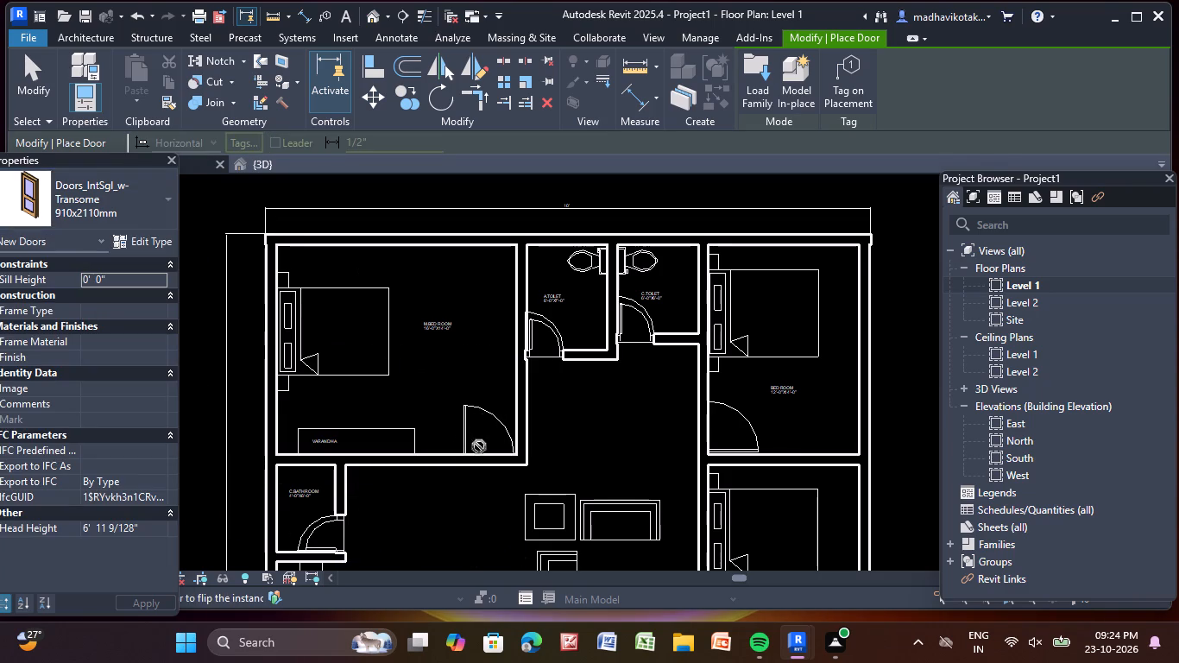
pyautogui.click(483, 451)
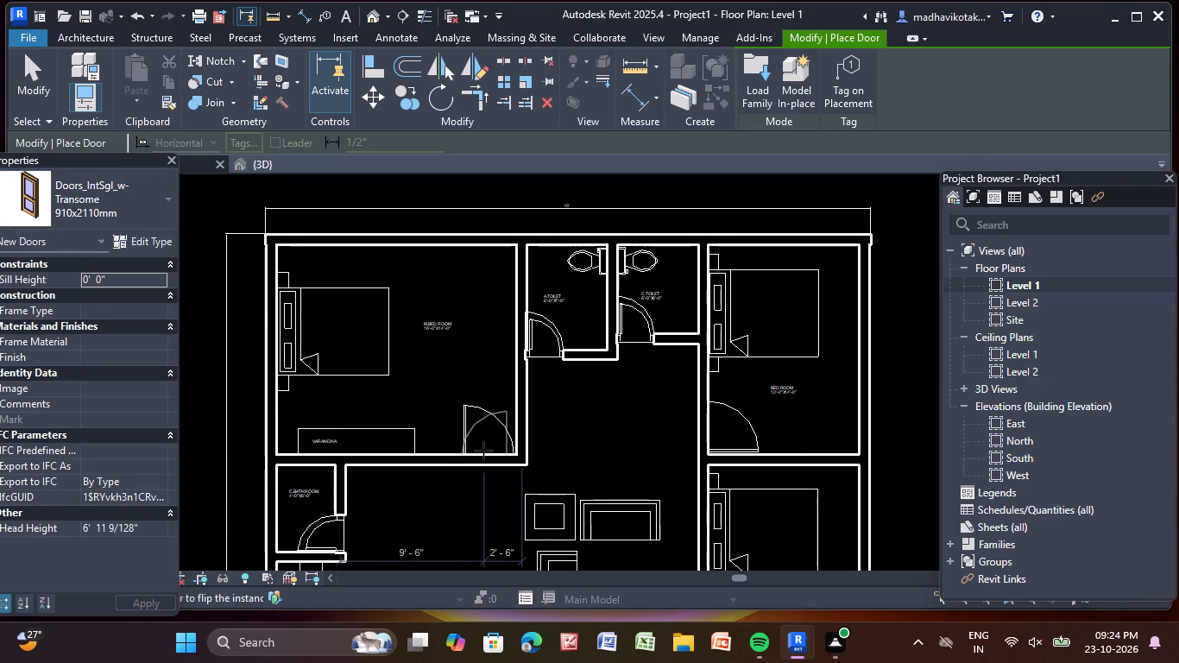
pyautogui.moveTo(472, 438); pyautogui.dragTo(270, 328, button='middle')
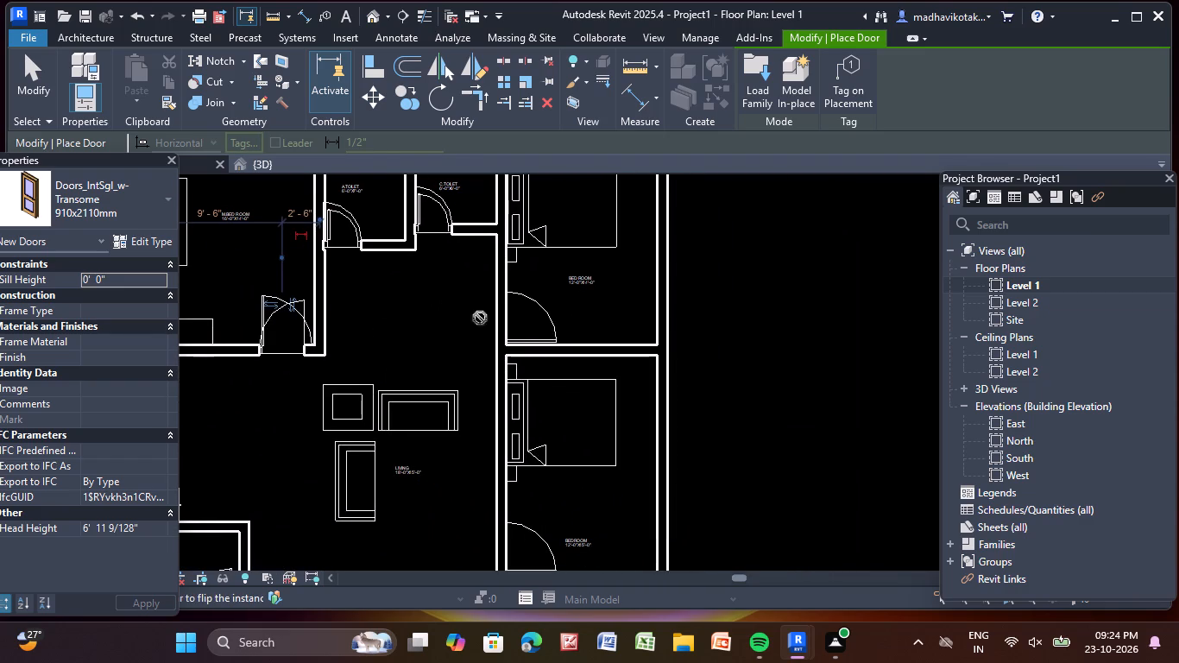
pyautogui.click(501, 321)
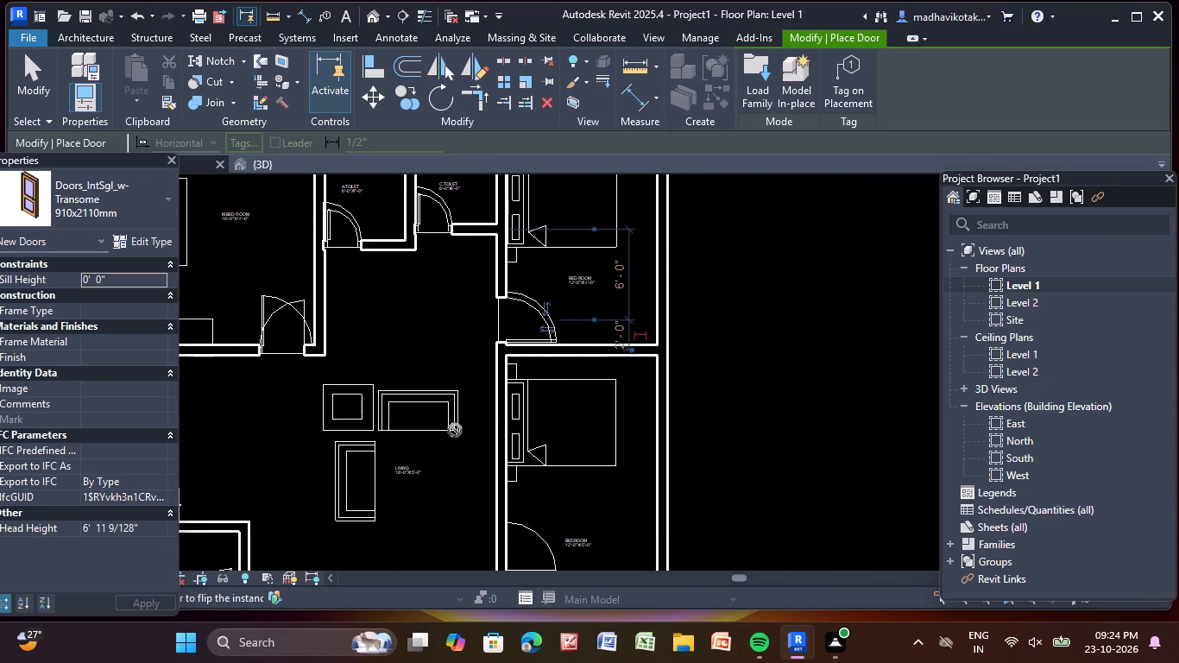
pyautogui.moveTo(452, 476); pyautogui.dragTo(399, 278, button='middle')
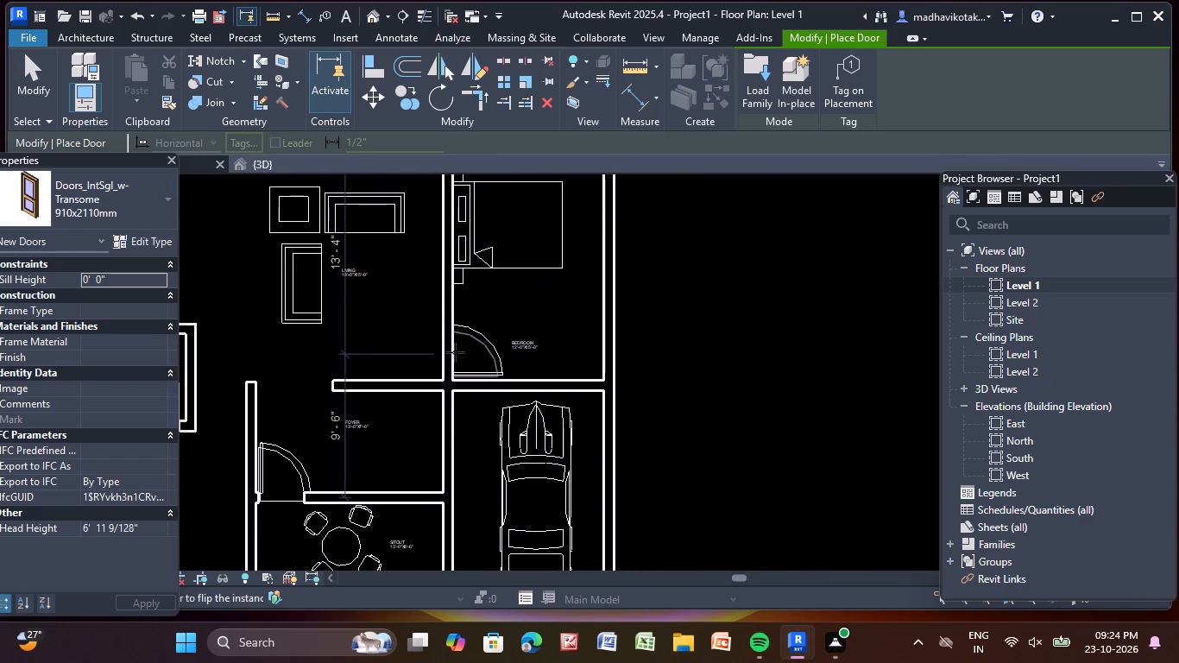
pyautogui.click(455, 352)
pyautogui.scroll(-3, 356, 429)
pyautogui.moveTo(355, 432); pyautogui.dragTo(387, 370, button='middle')
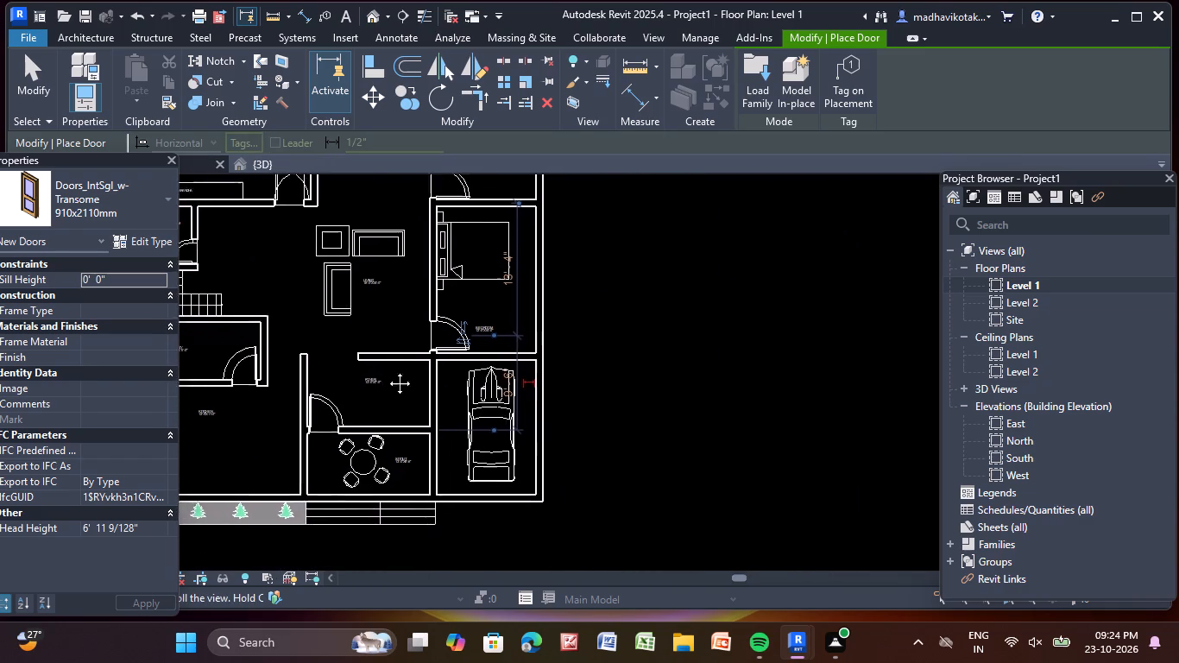
pyautogui.moveTo(387, 370); pyautogui.dragTo(421, 338, button='middle')
pyautogui.moveTo(419, 351); pyautogui.dragTo(421, 409, button='middle')
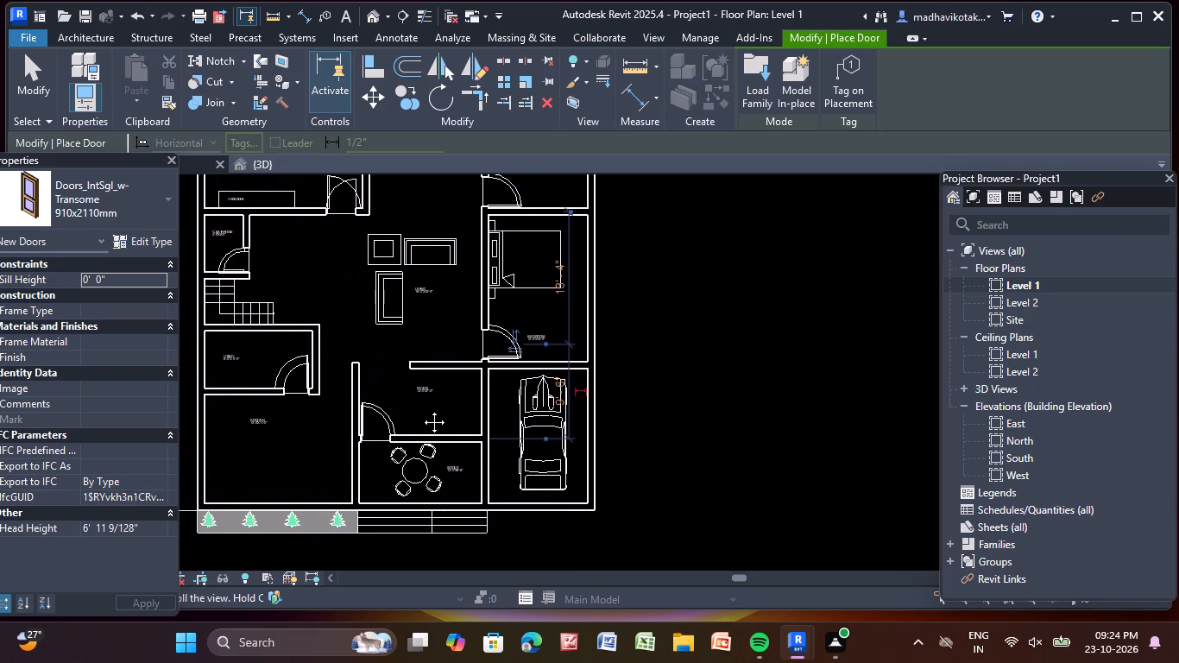
pyautogui.moveTo(421, 409); pyautogui.dragTo(417, 401, button='middle')
pyautogui.press('Escape')
pyautogui.press('Escape')
pyautogui.press('Escape')
# Flip the hinge side of the M.Bed Room door to match the CAD swing.
pyautogui.moveTo(305, 263); pyautogui.dragTo(391, 497, button='middle')
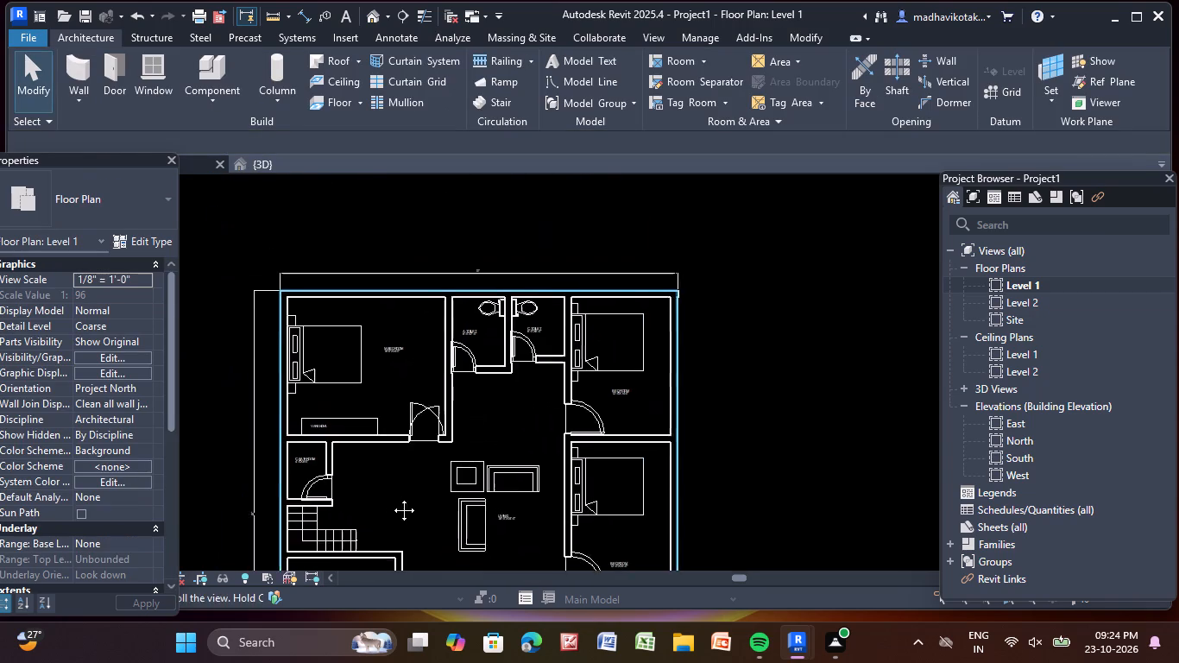
pyautogui.moveTo(391, 497); pyautogui.dragTo(391, 486, button='middle')
pyautogui.scroll(6, 409, 417)
pyautogui.click(430, 382)
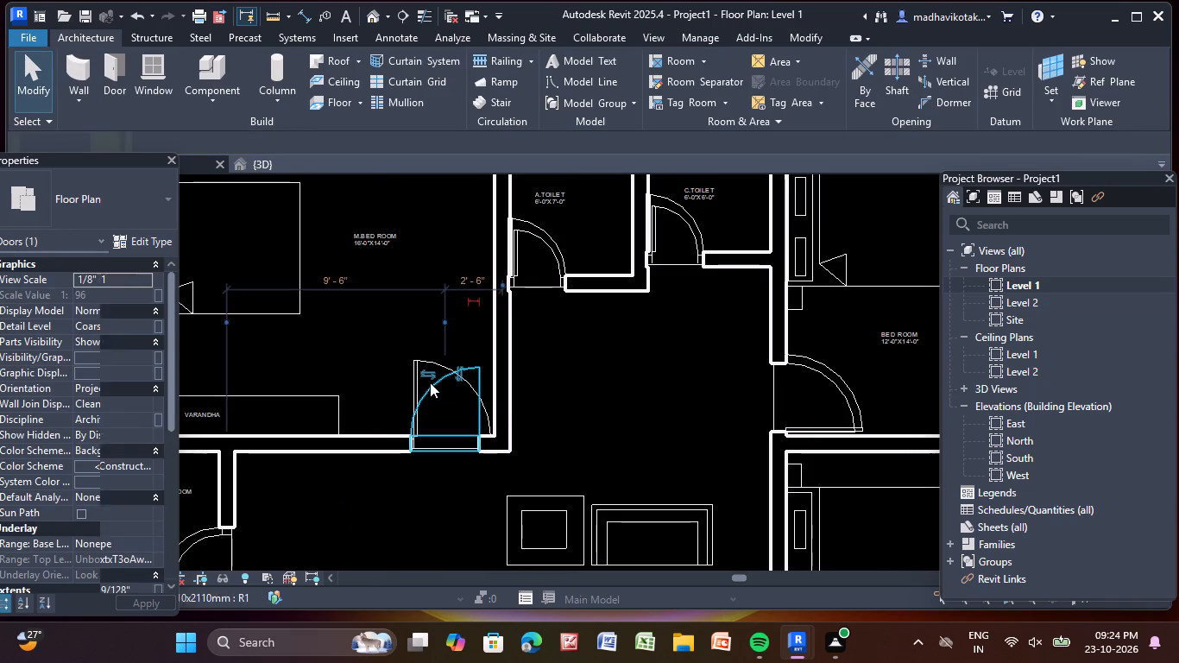
pyautogui.click(428, 375)
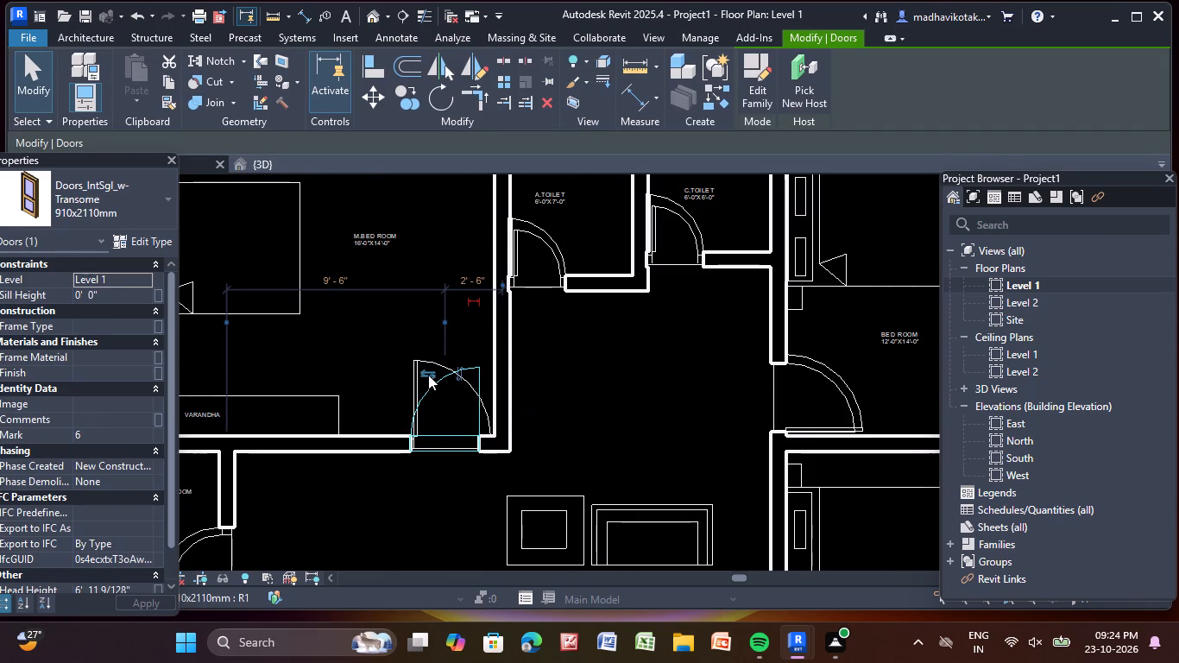
pyautogui.press('Escape')
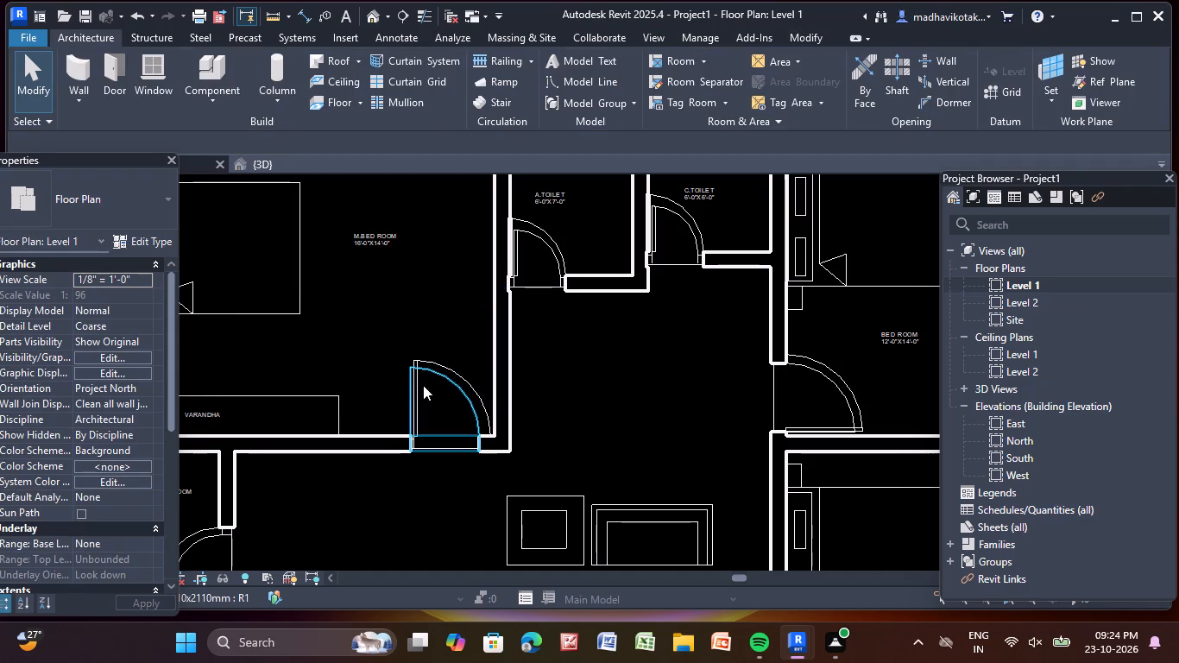
# Flip the hinge side of the M.Bed Room door again.
pyautogui.scroll(5, 418, 378)
pyautogui.click(416, 376)
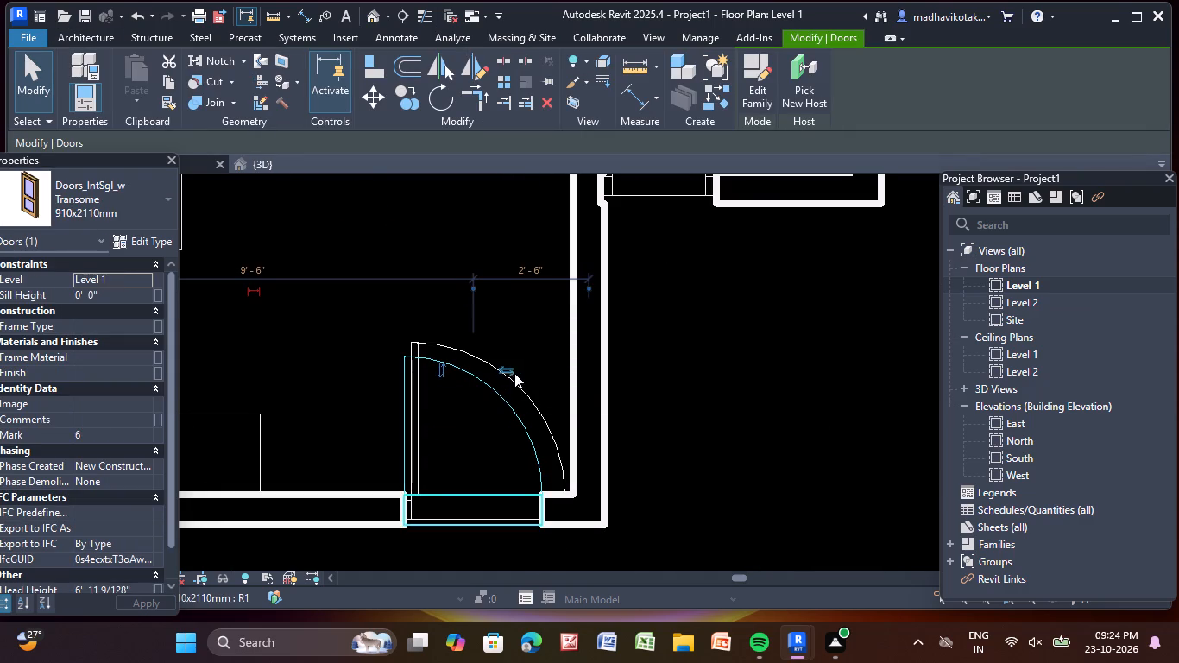
pyautogui.click(508, 370)
pyautogui.press('Escape')
pyautogui.click(415, 360)
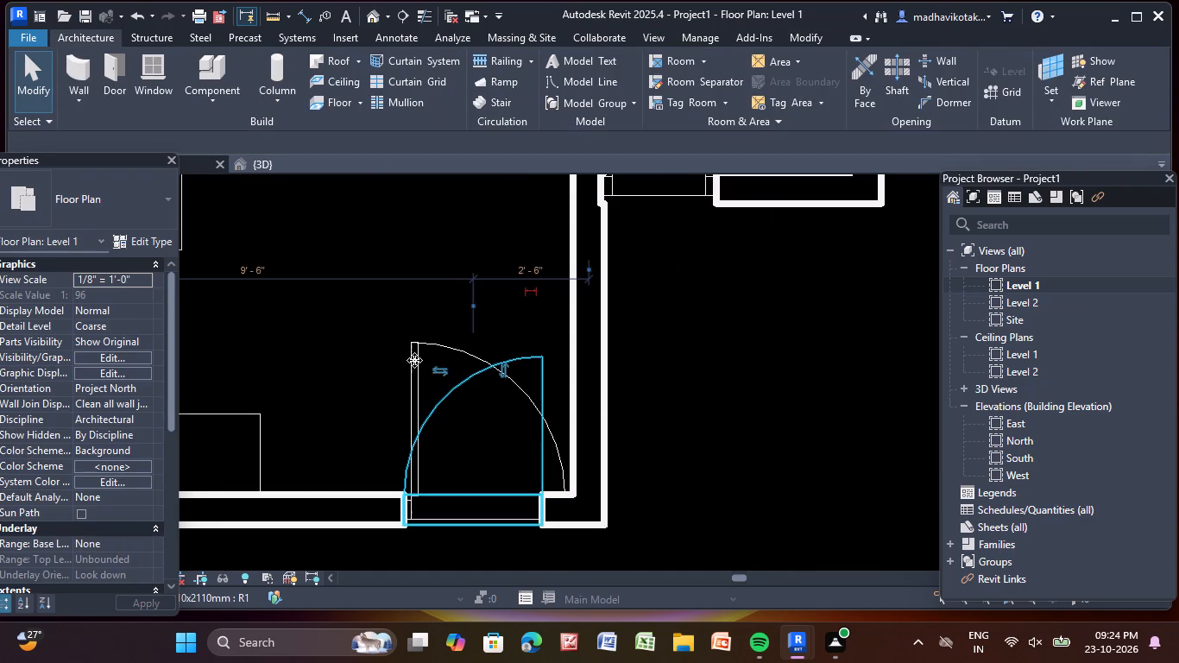
pyautogui.press('Escape')
# Review the placed doors against the CAD door swings across the Level 1 plan.
pyautogui.scroll(-5, 489, 377)
pyautogui.scroll(-2, 528, 441)
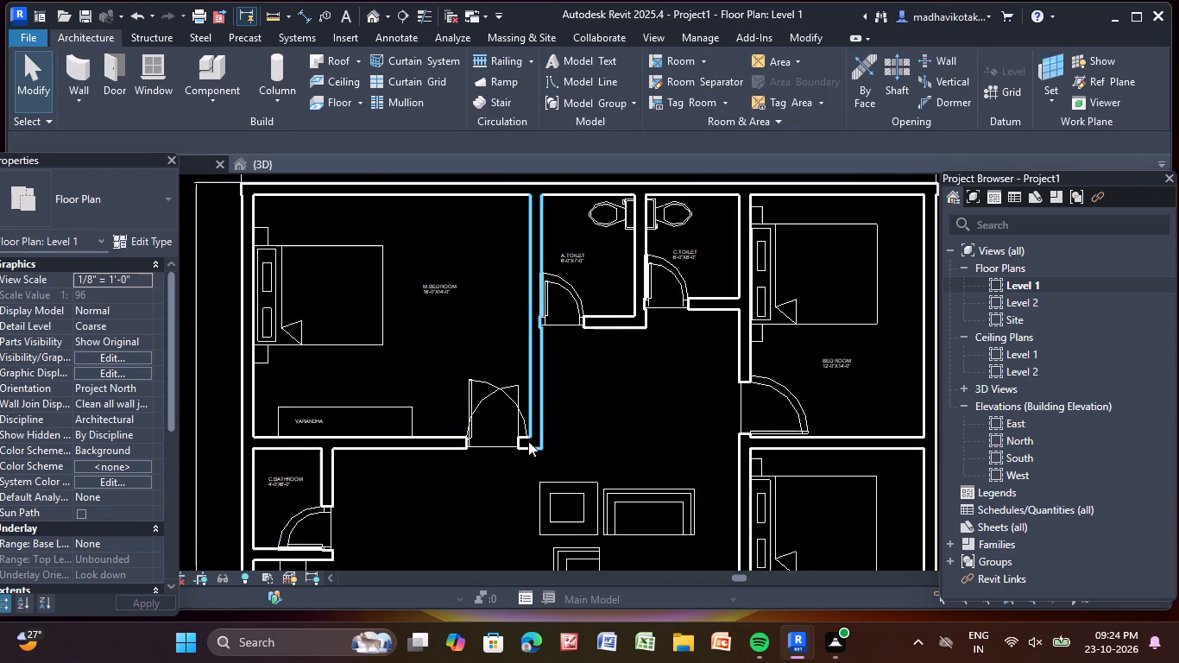
pyautogui.moveTo(526, 437); pyautogui.dragTo(210, 395, button='middle')
pyautogui.scroll(-2, 492, 391)
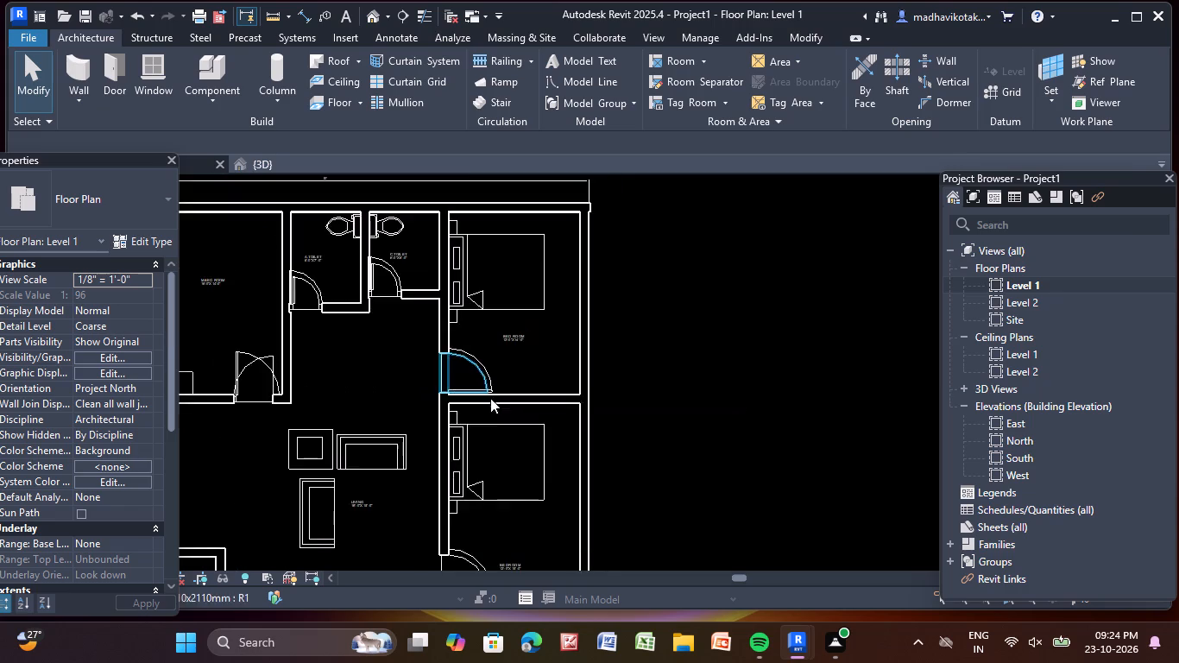
pyautogui.scroll(-1, 491, 457)
pyautogui.moveTo(491, 501); pyautogui.dragTo(444, 346, button='middle')
pyautogui.scroll(5, 413, 420)
pyautogui.scroll(-6, 433, 327)
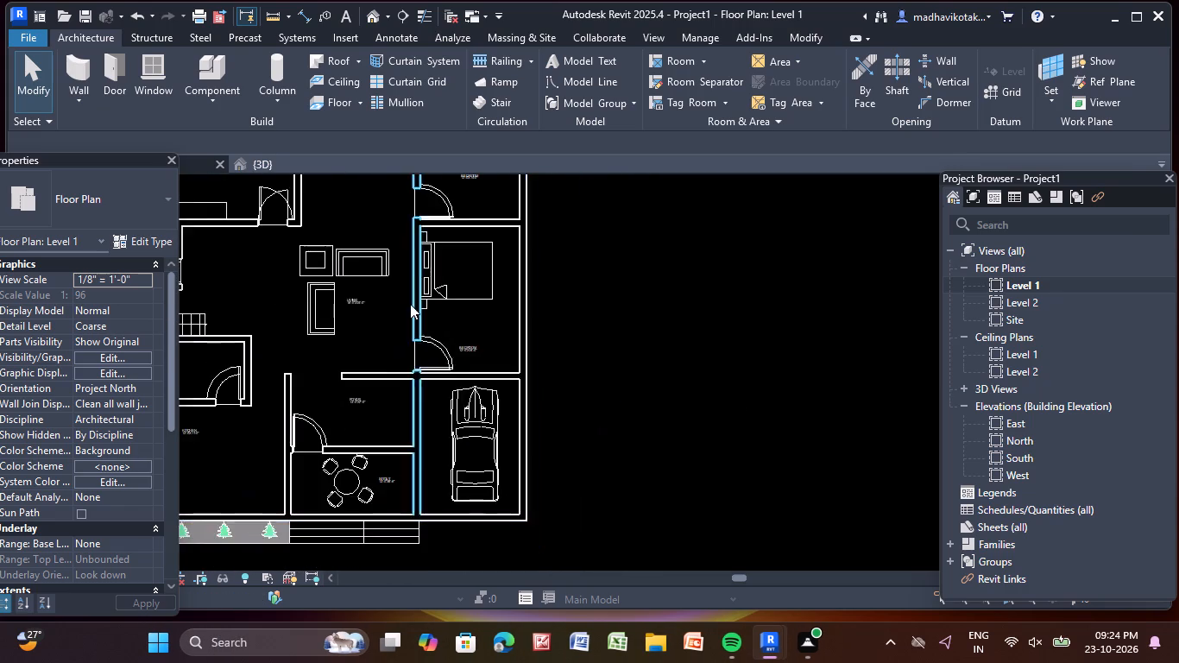
pyautogui.scroll(-4, 410, 303)
pyautogui.moveTo(410, 319); pyautogui.dragTo(425, 446, button='middle')
pyautogui.scroll(1, 426, 440)
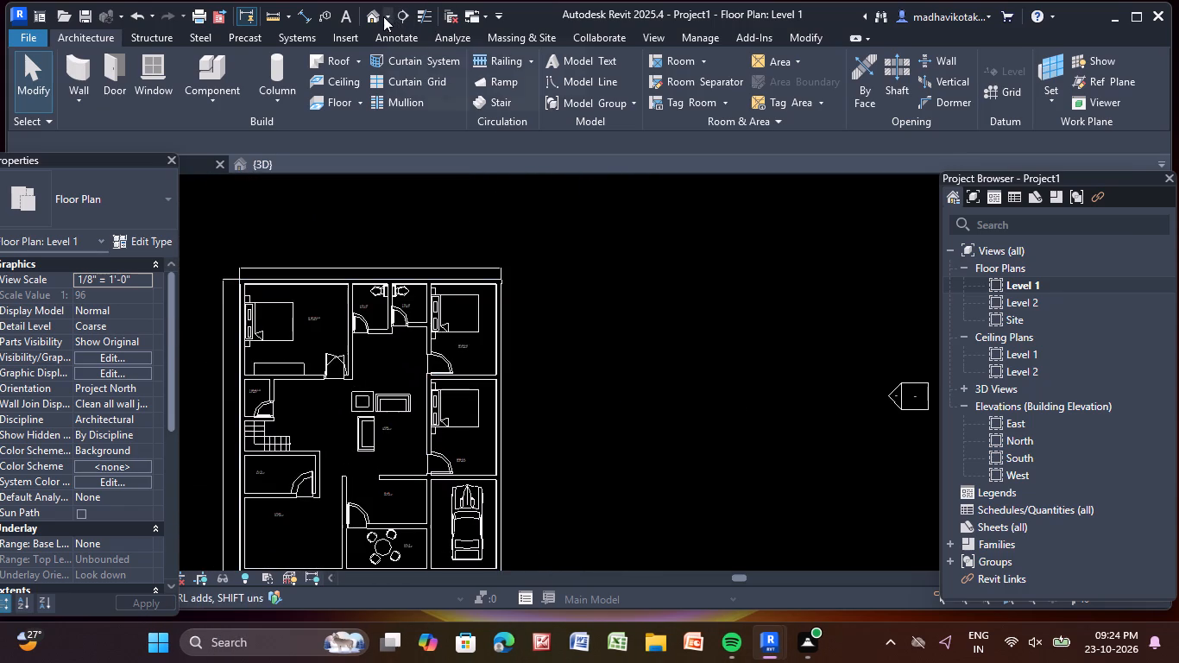
# Inspect the building in the 3D view, examining the front wall and the CAD entrance steps in front of it.
pyautogui.click(371, 19)
pyautogui.moveTo(506, 433); pyautogui.dragTo(395, 185, button='middle')
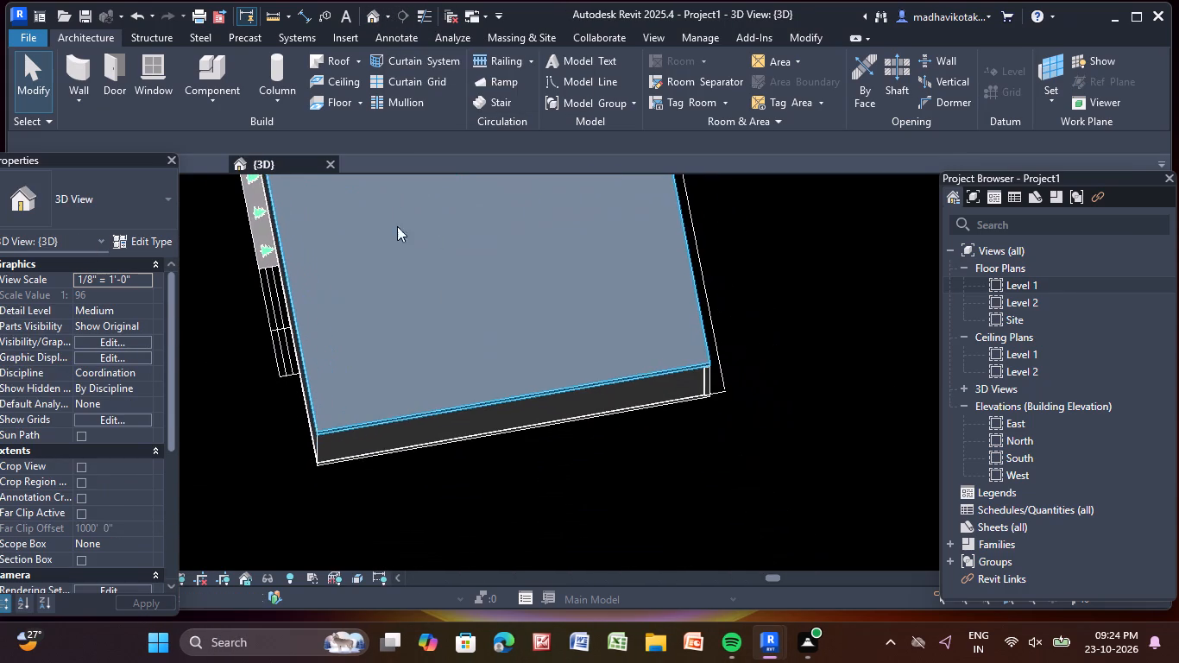
pyautogui.keyDown('shift'); pyautogui.moveTo(460, 487); pyautogui.dragTo(664, 253, button='middle'); pyautogui.keyUp('shift')
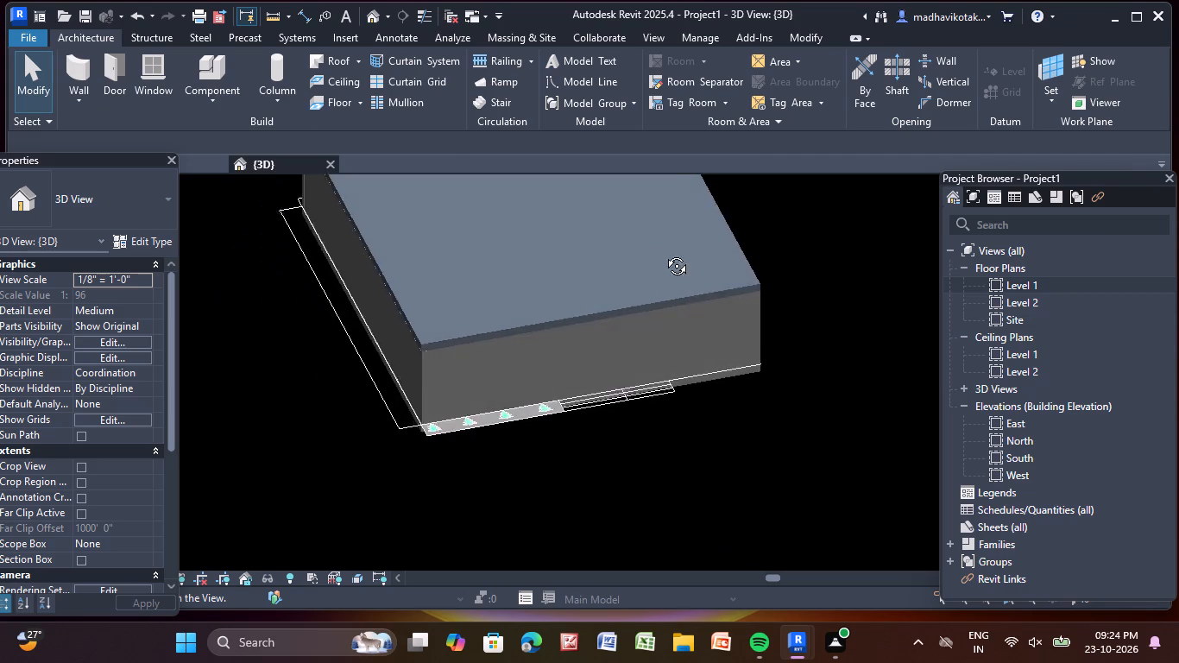
pyautogui.keyDown('shift'); pyautogui.moveTo(664, 253); pyautogui.dragTo(645, 181, button='middle'); pyautogui.keyUp('shift')
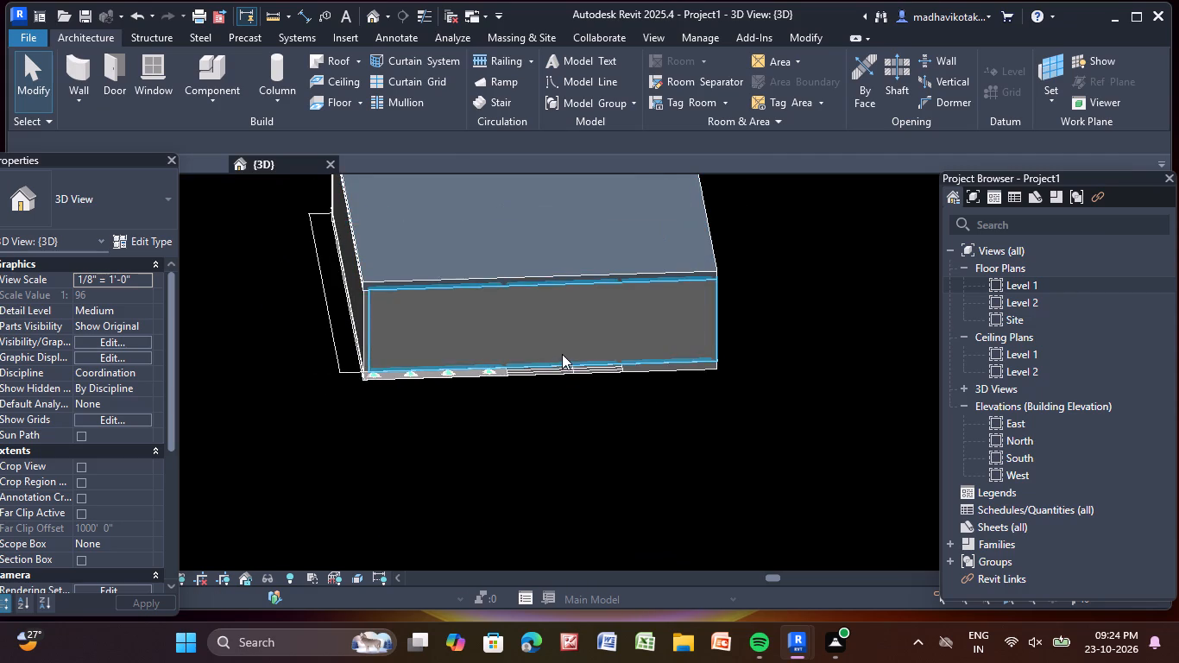
pyautogui.keyDown('shift'); pyautogui.moveTo(542, 319); pyautogui.dragTo(526, 285, button='middle'); pyautogui.keyUp('shift')
pyautogui.scroll(3, 530, 281)
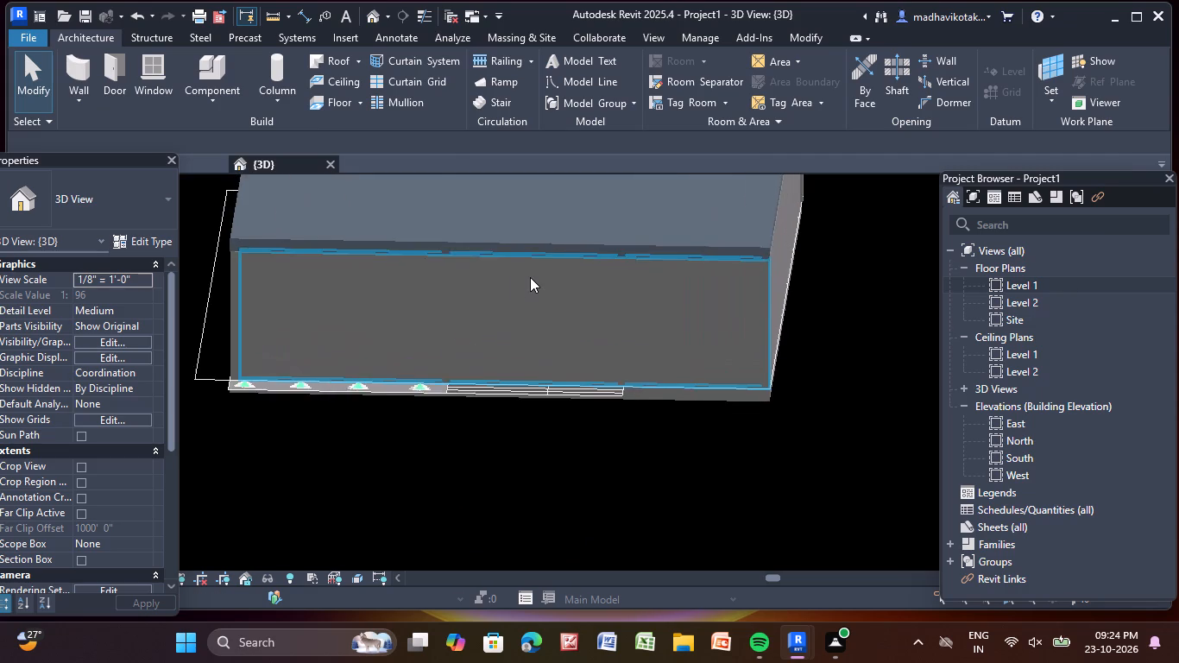
pyautogui.scroll(-2, 533, 275)
pyautogui.moveTo(539, 275); pyautogui.dragTo(552, 308, button='middle')
pyautogui.scroll(1, 552, 308)
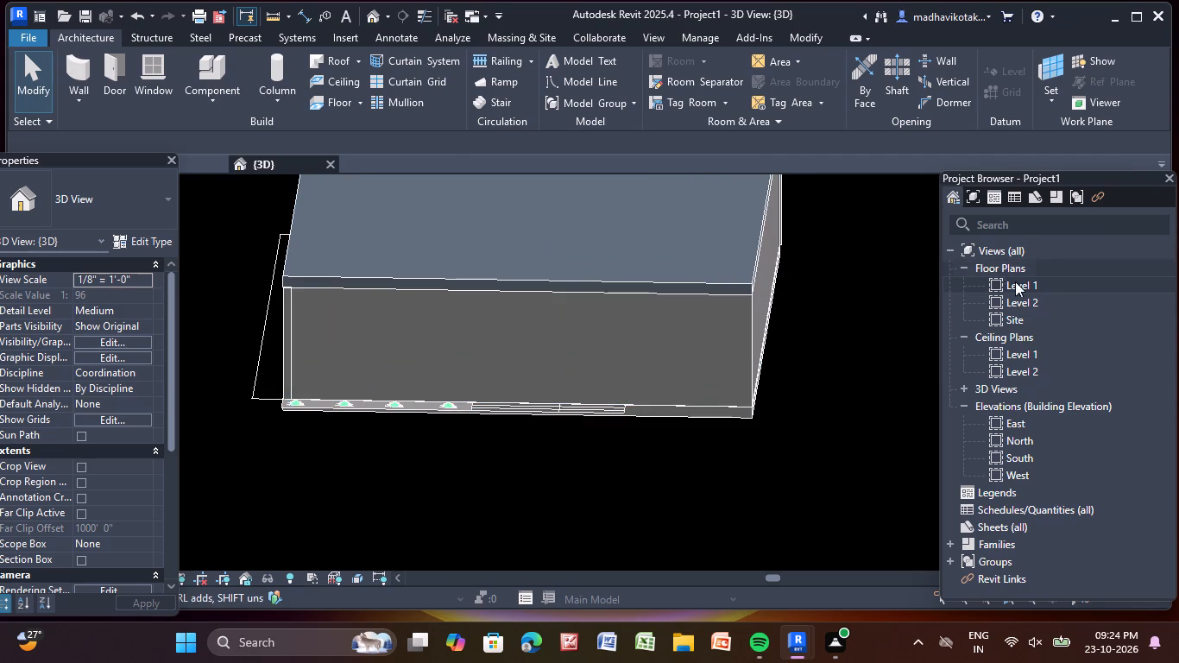
# Open the Level 1 floor plan and examine the front wall around the kitchen, sitout, car bay and entrance steps.
pyautogui.doubleClick(1030, 291)
pyautogui.scroll(-3, 650, 427)
pyautogui.moveTo(651, 417); pyautogui.dragTo(639, 294, button='middle')
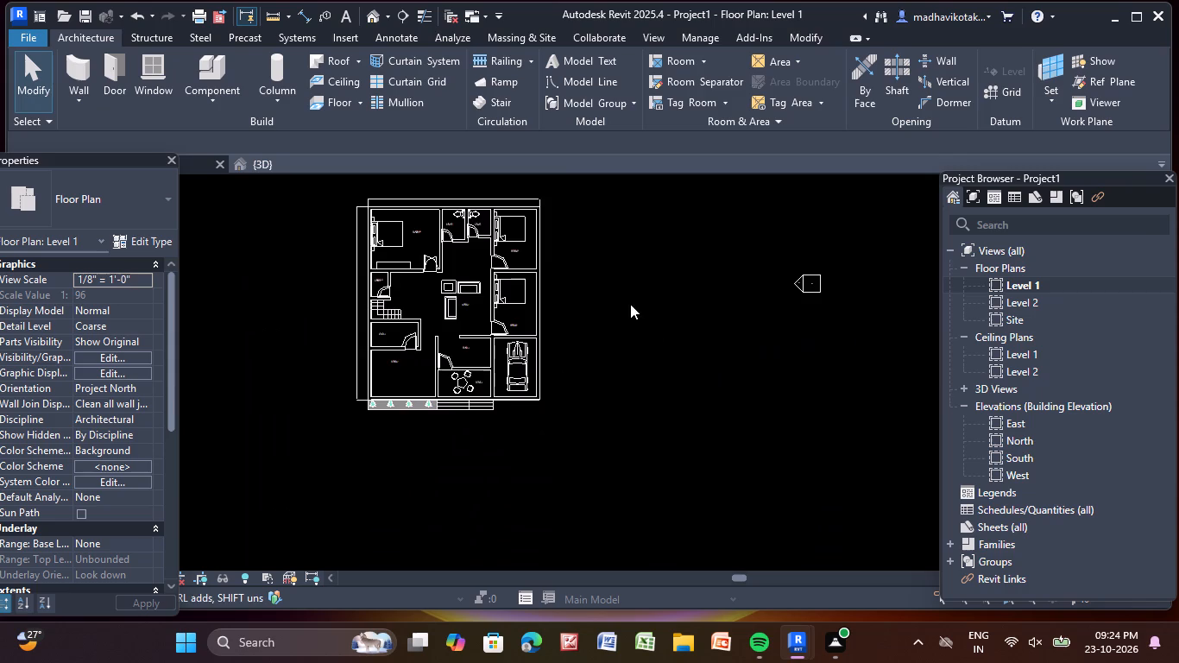
pyautogui.scroll(12, 503, 398)
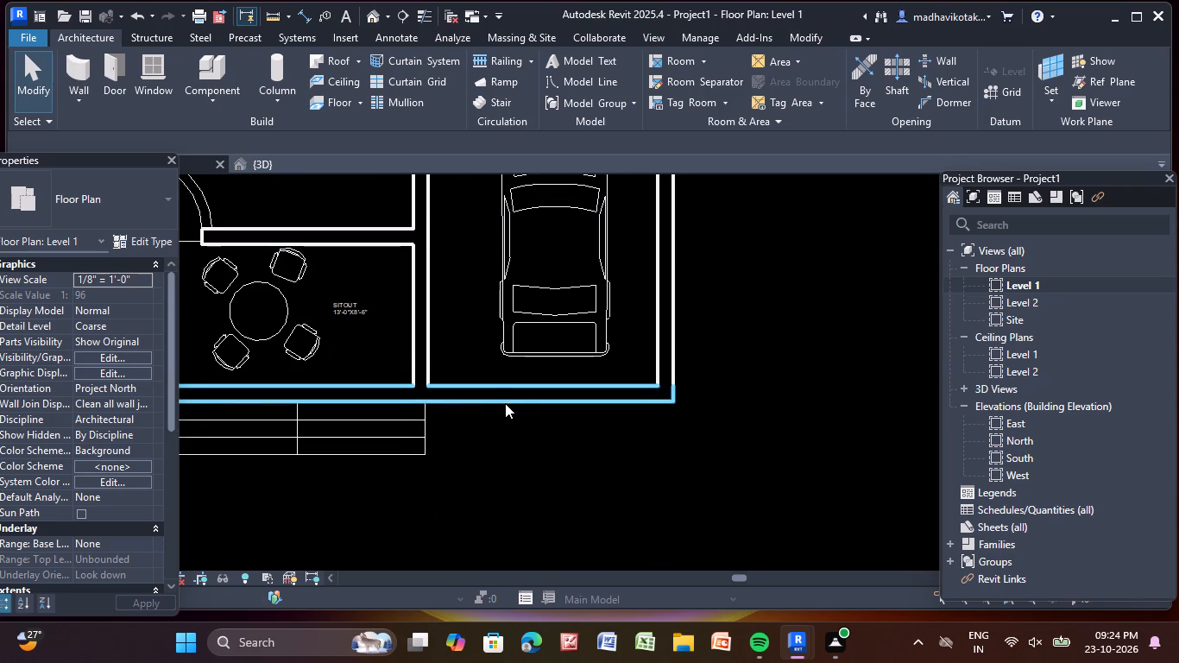
pyautogui.scroll(-3, 492, 415)
pyautogui.moveTo(445, 419); pyautogui.dragTo(461, 425, button='middle')
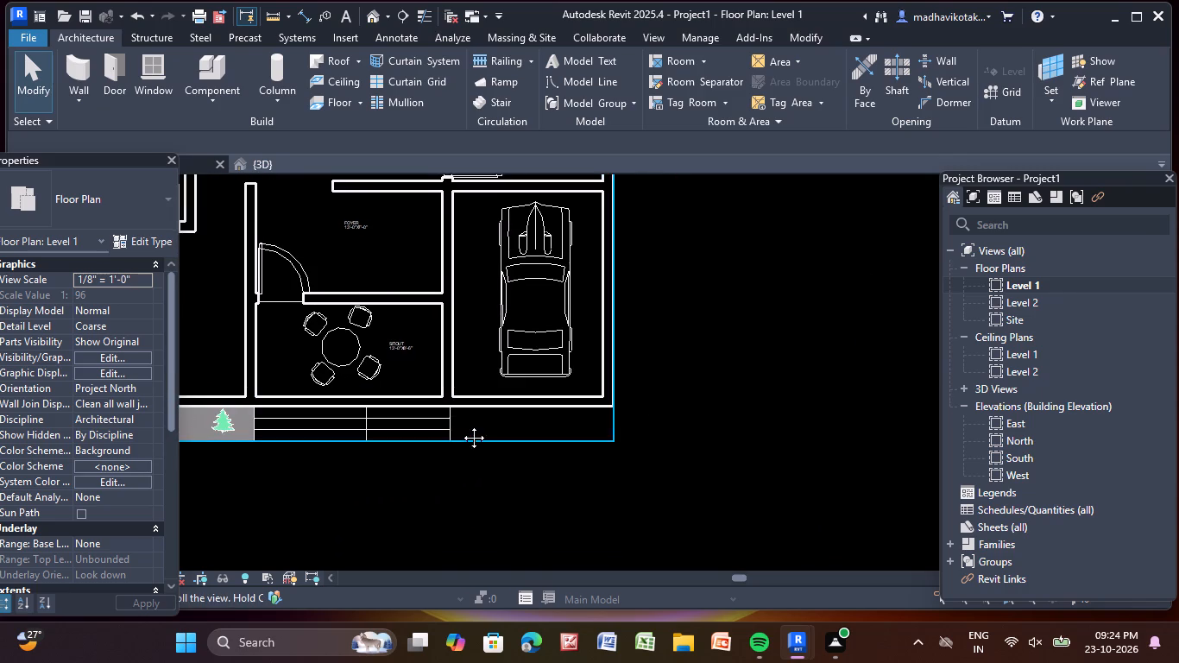
pyautogui.moveTo(461, 425); pyautogui.dragTo(568, 423, button='middle')
pyautogui.scroll(1, 444, 413)
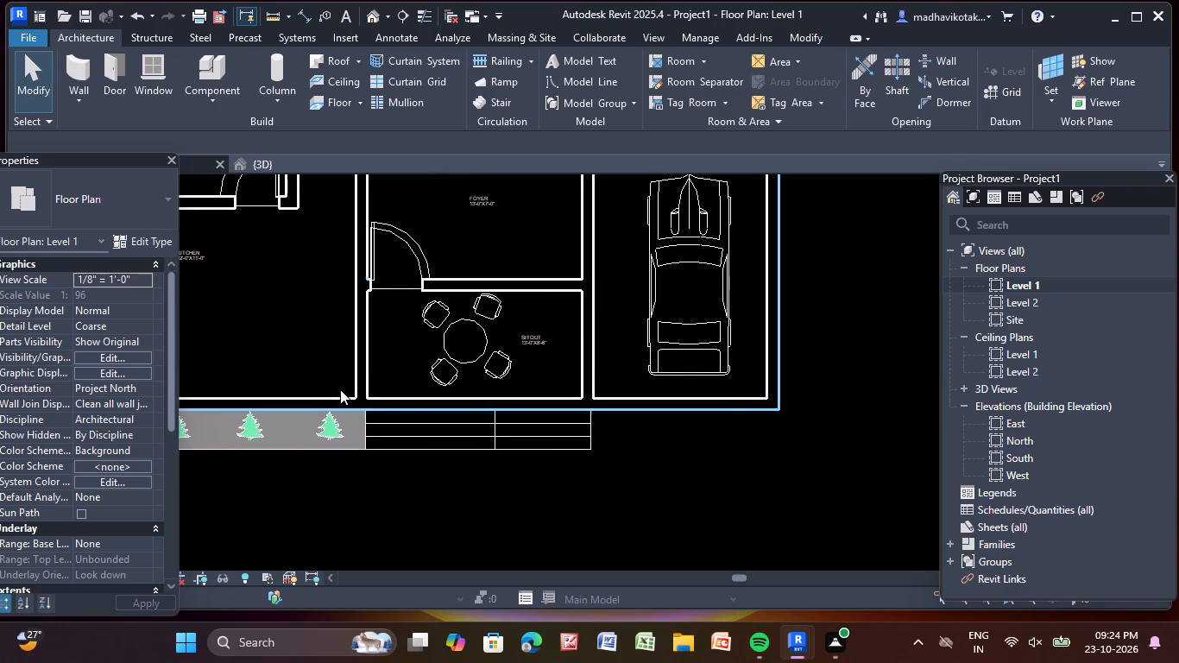
pyautogui.moveTo(402, 398); pyautogui.dragTo(438, 425, button='middle')
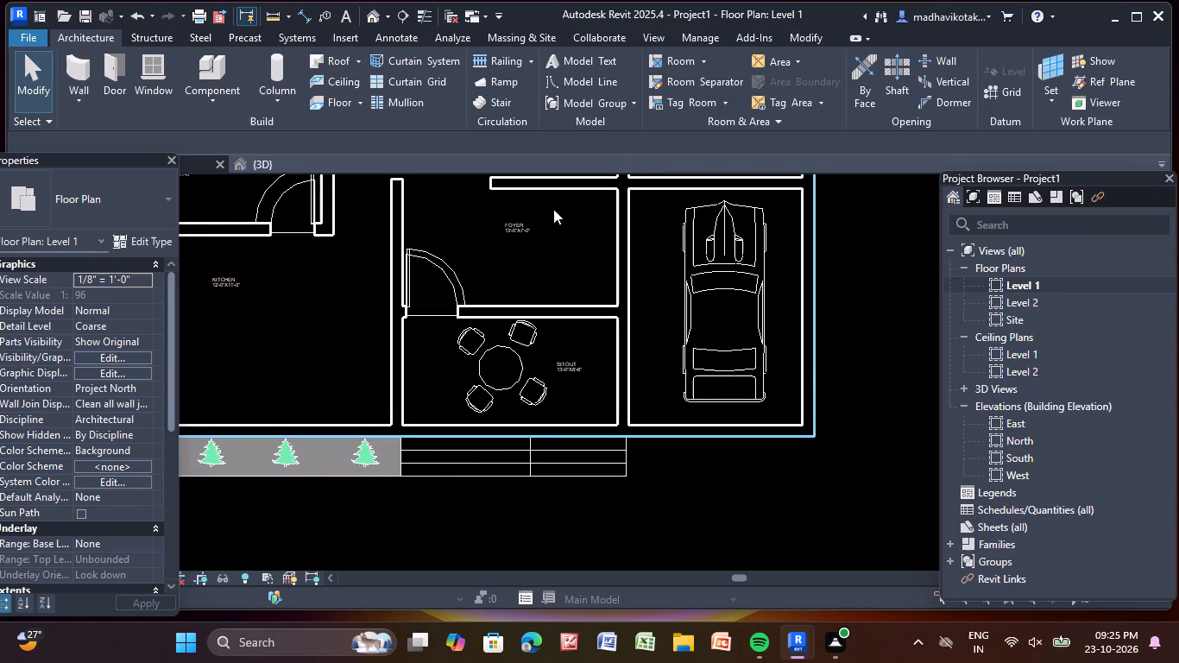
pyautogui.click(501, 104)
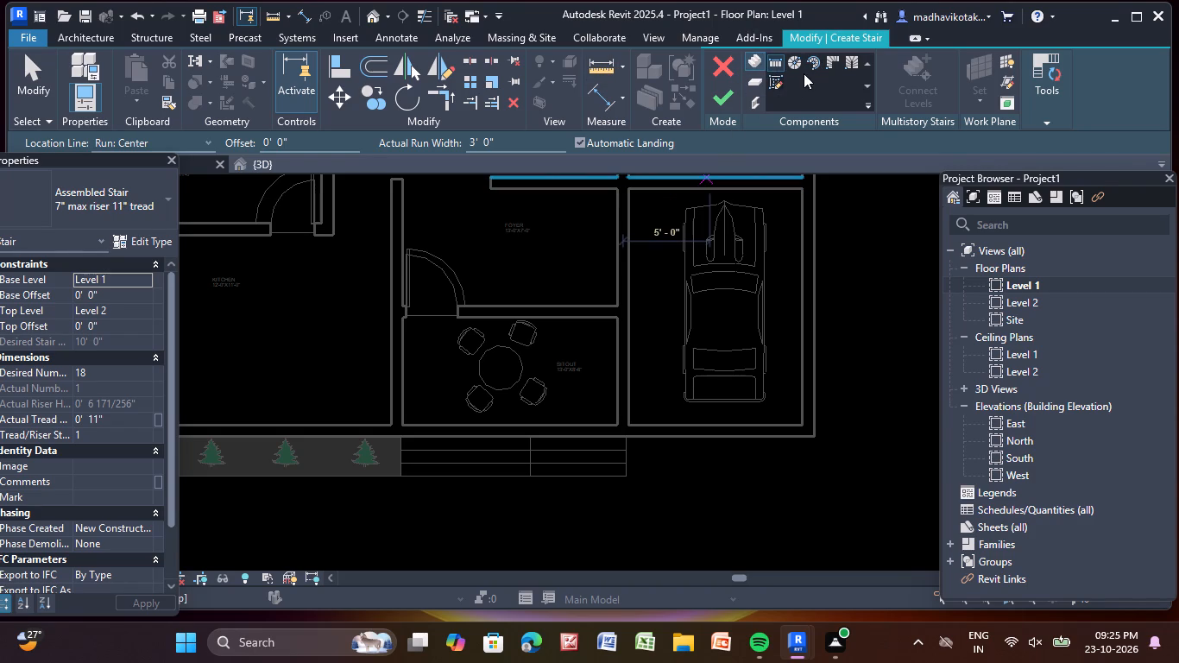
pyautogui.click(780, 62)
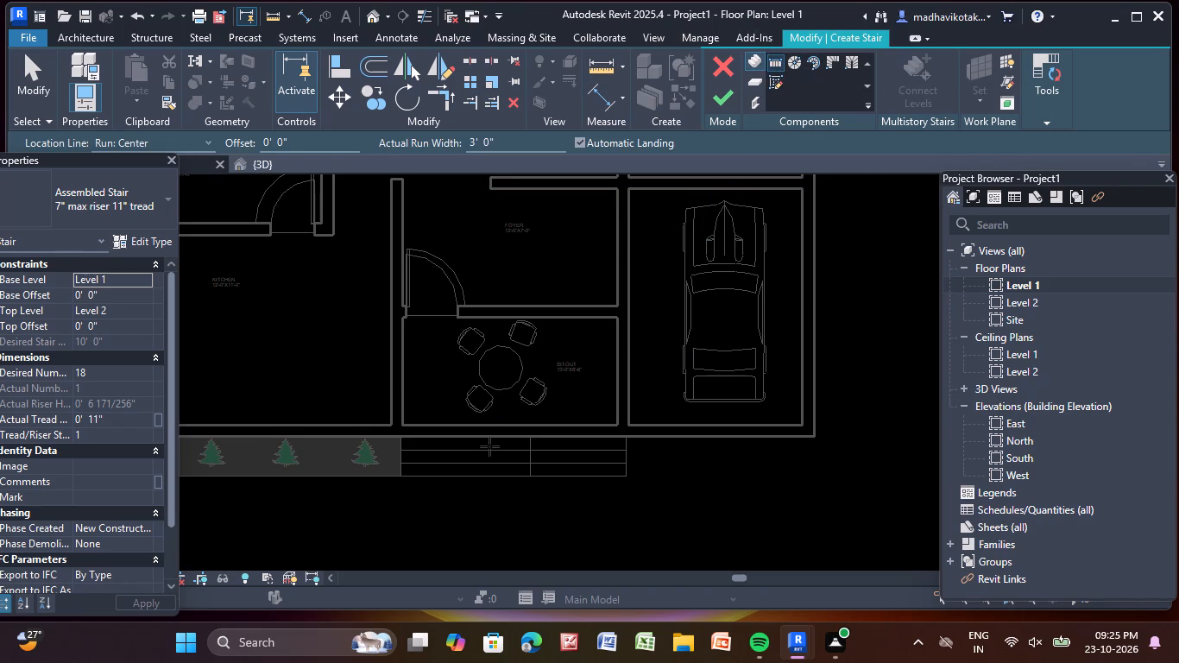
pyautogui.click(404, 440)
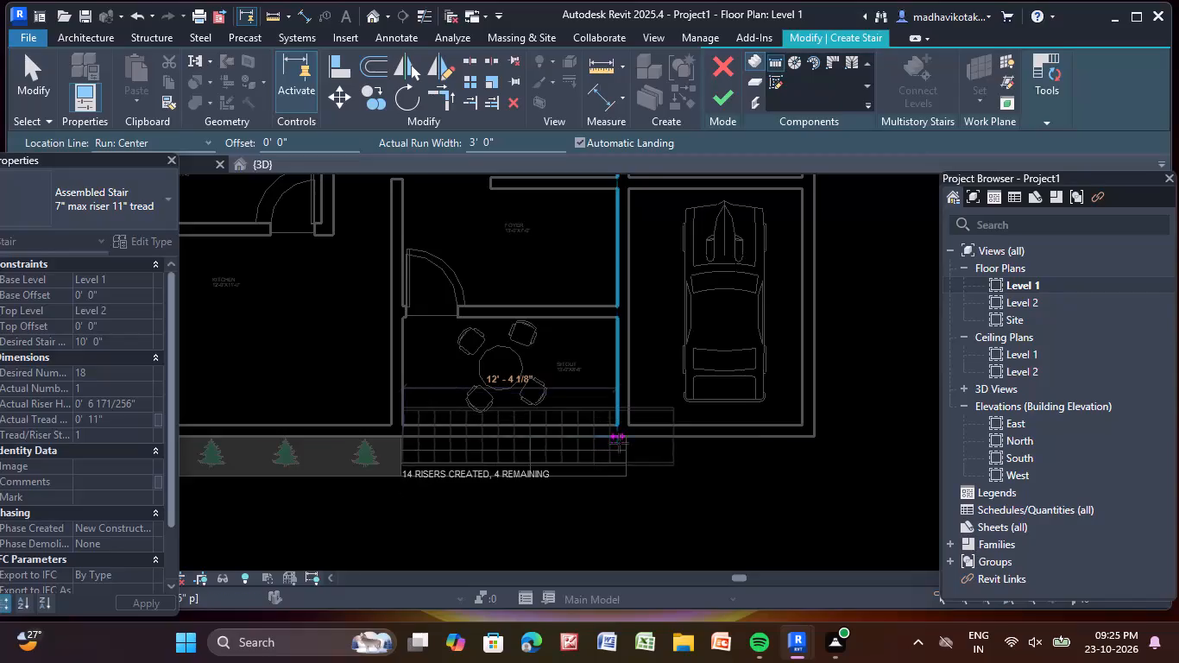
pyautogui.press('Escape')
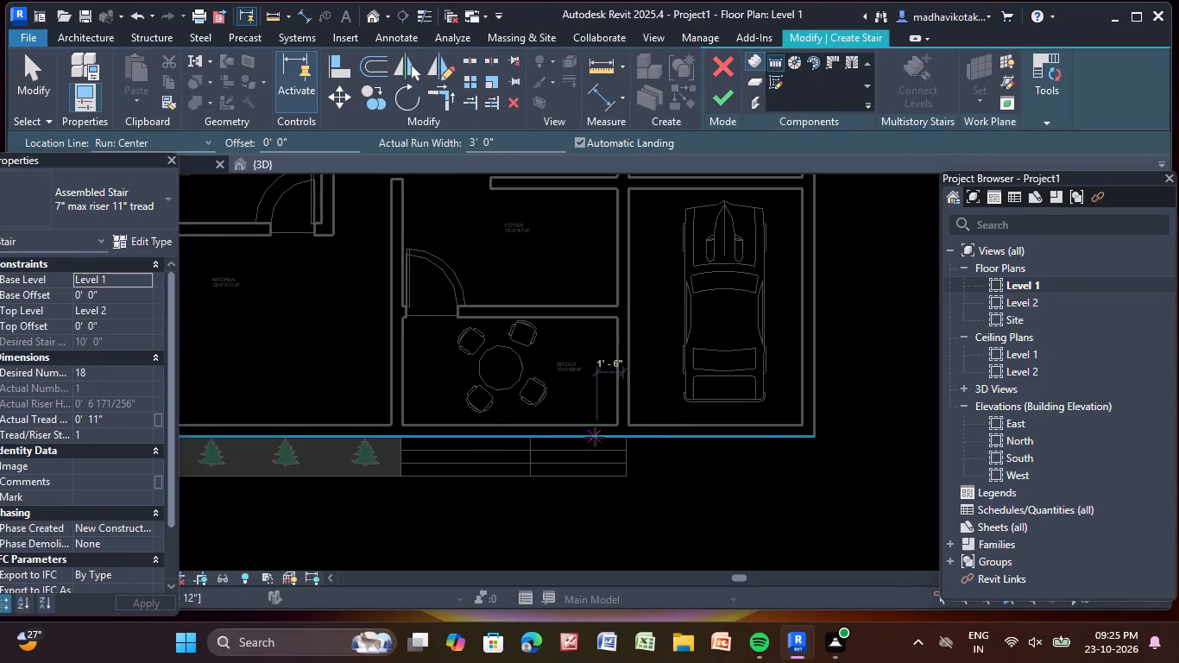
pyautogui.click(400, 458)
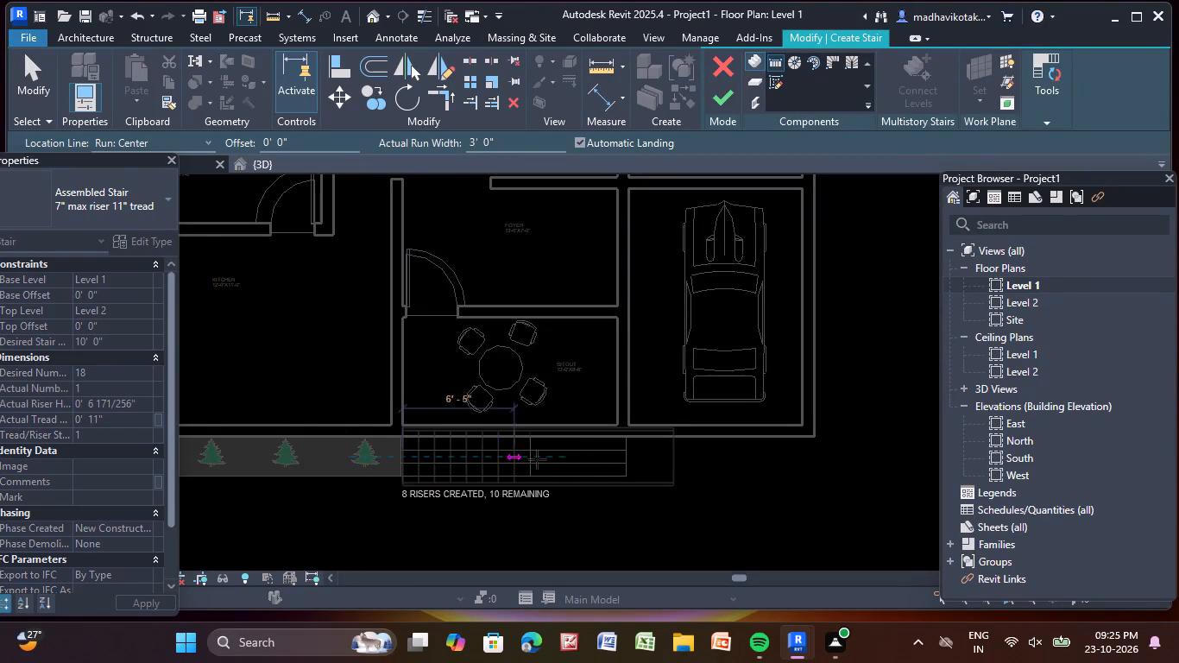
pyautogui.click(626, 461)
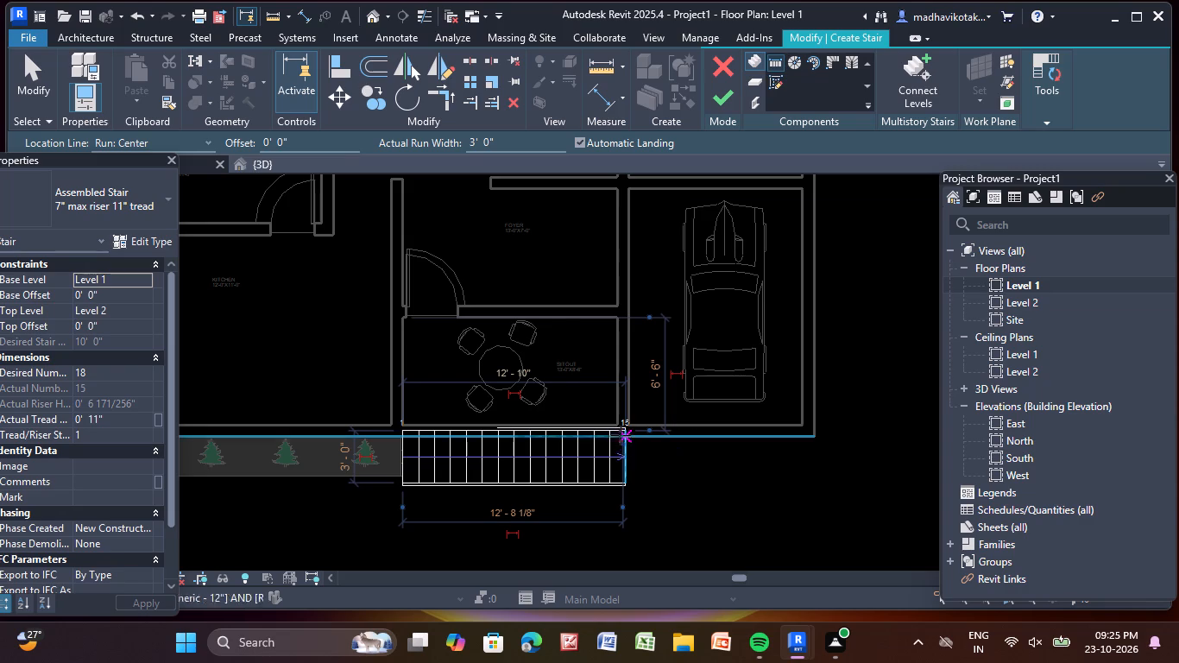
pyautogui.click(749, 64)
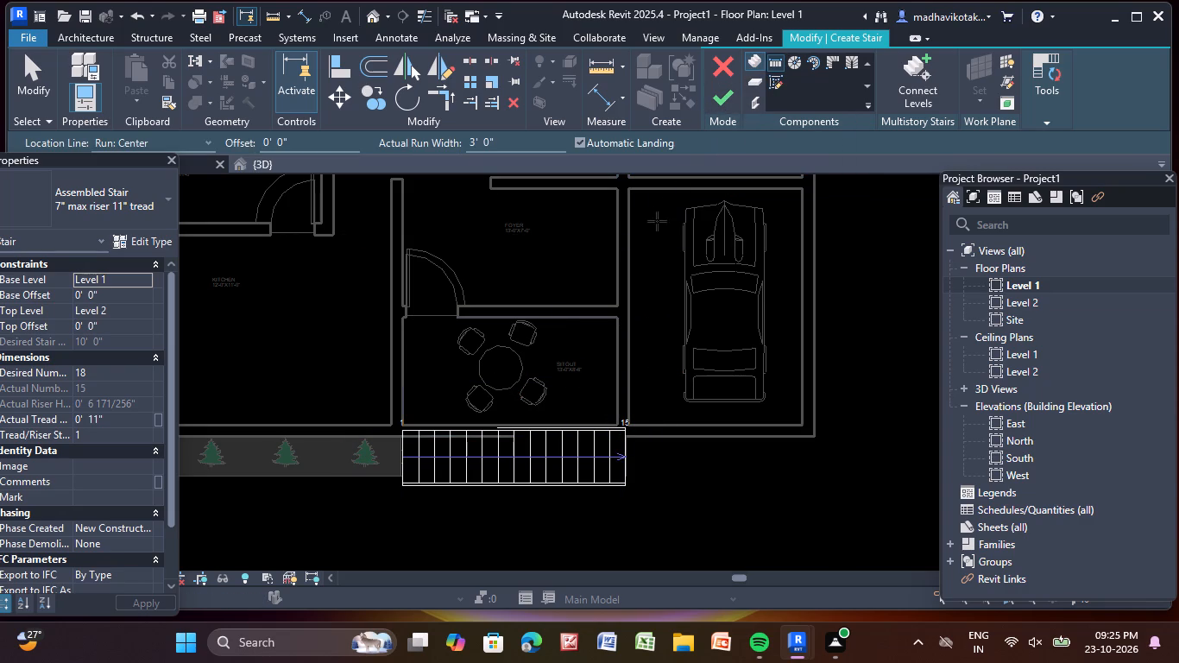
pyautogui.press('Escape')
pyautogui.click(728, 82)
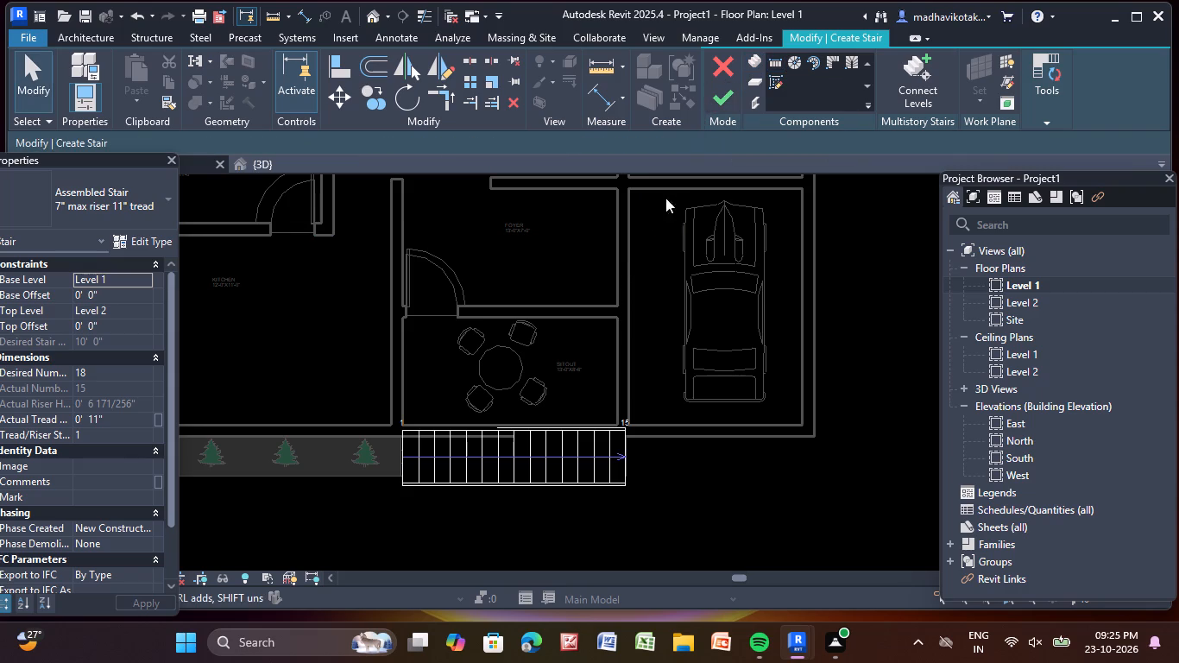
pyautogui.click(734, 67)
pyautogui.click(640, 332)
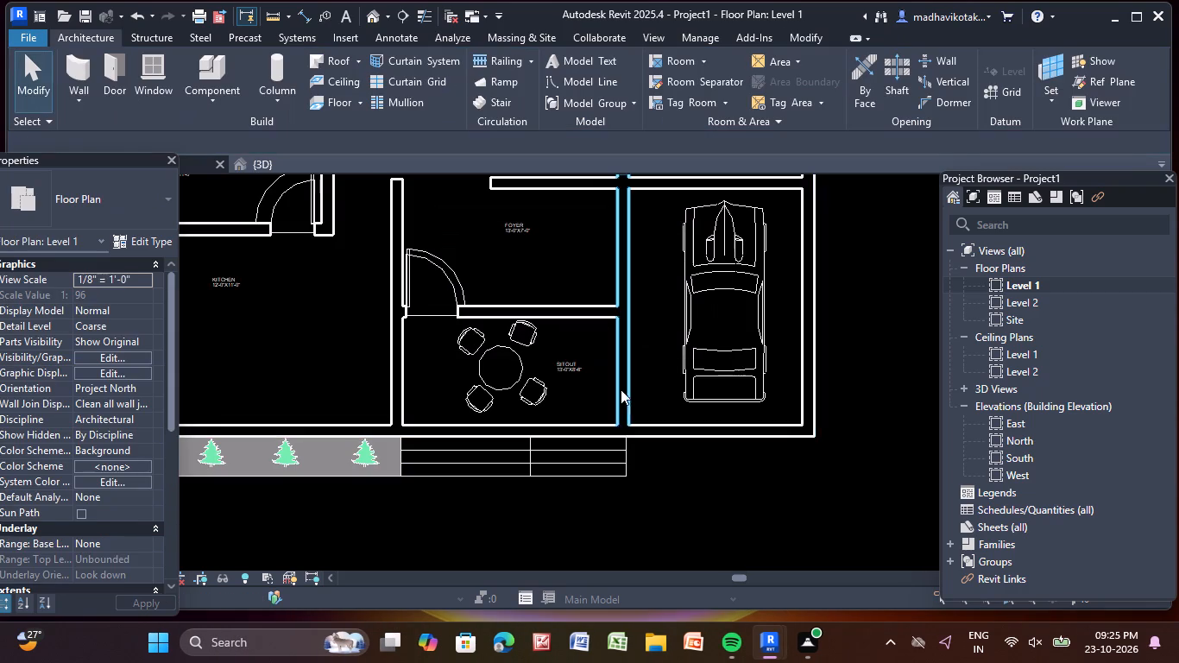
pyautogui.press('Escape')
# Delete the 9" front exterior wall that spans the kitchen, sitout and car bay on Level 1.
pyautogui.scroll(-2, 573, 484)
pyautogui.moveTo(590, 489); pyautogui.dragTo(629, 491, button='middle')
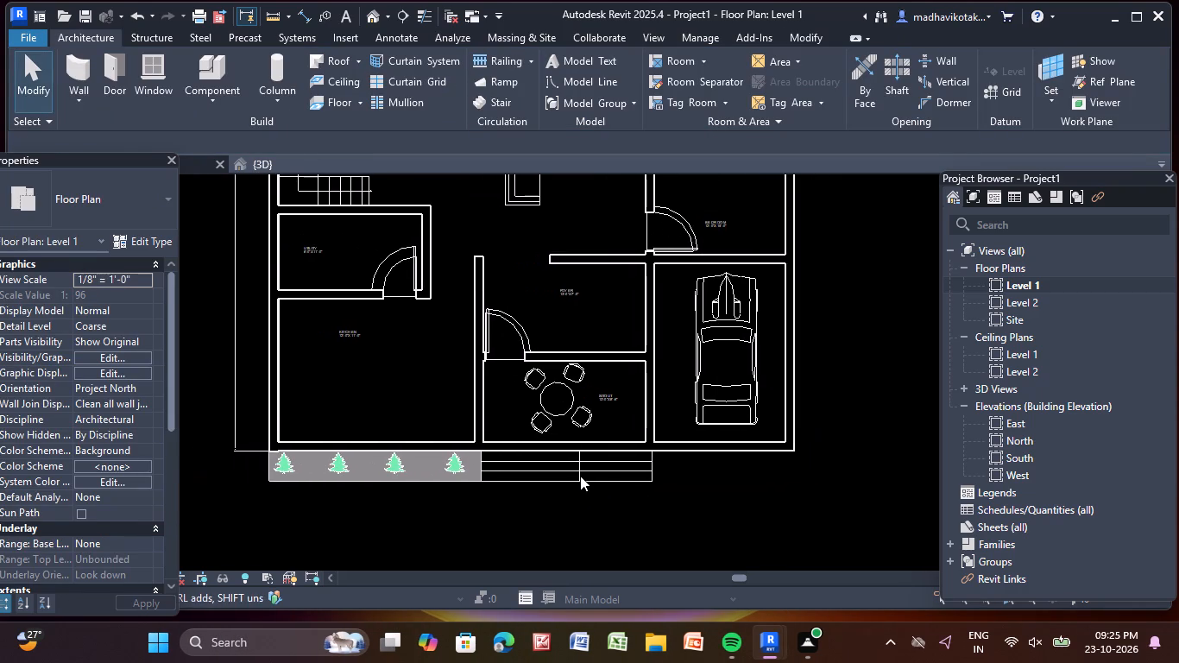
pyautogui.click(581, 472)
pyautogui.press('Escape')
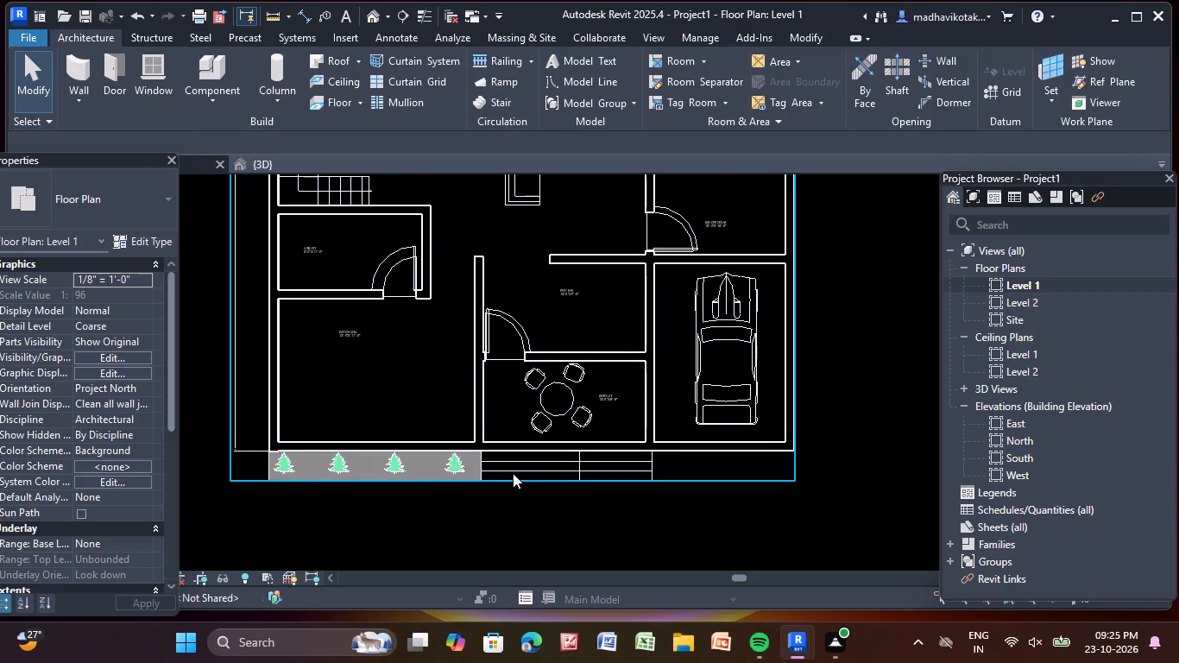
pyautogui.click(515, 441)
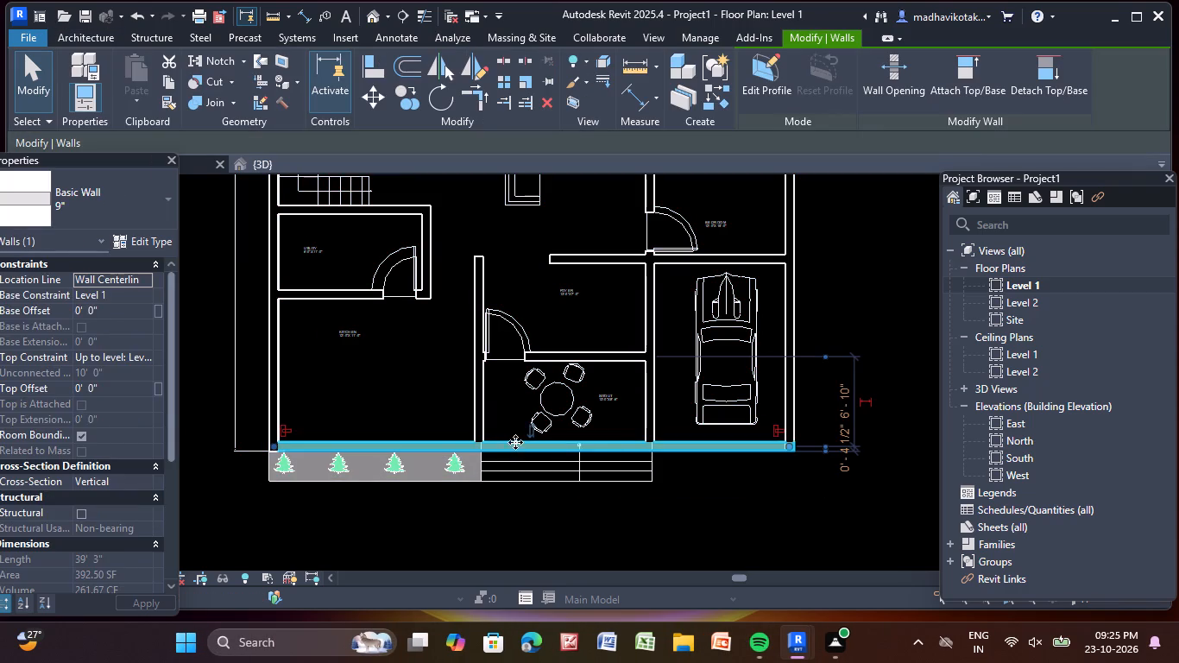
pyautogui.press('Delete')
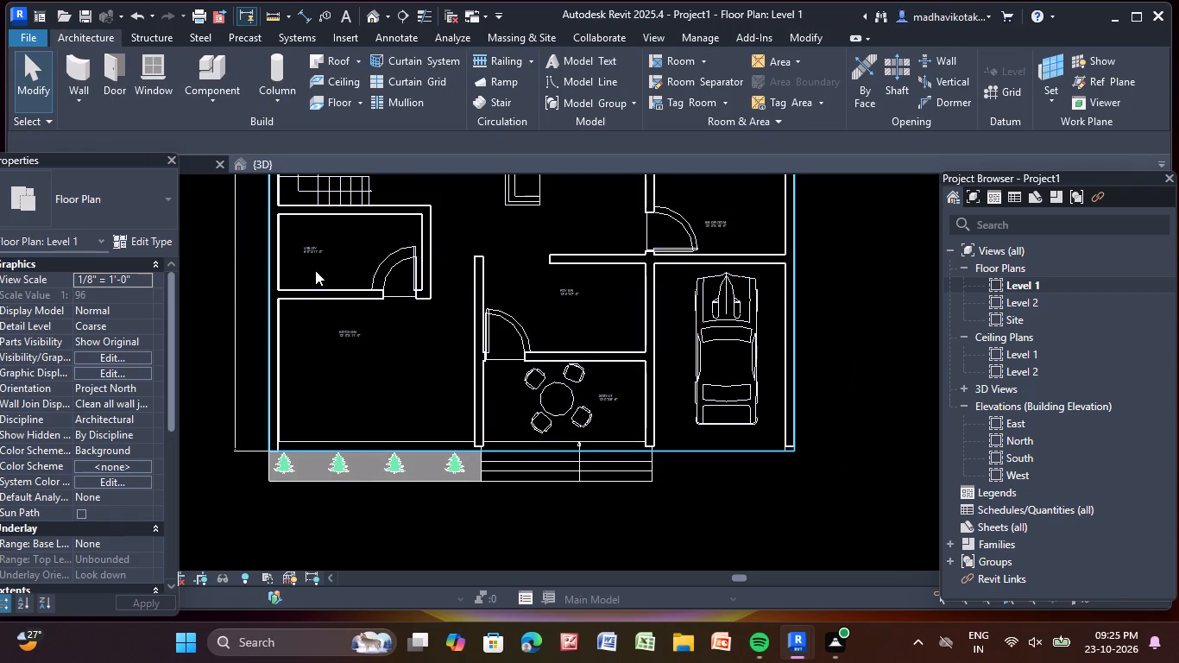
# Draw a Basic Wall of type 9" wall along the kitchen front, from the outer side wall to the kitchen–sitout wall.
pyautogui.click(82, 66)
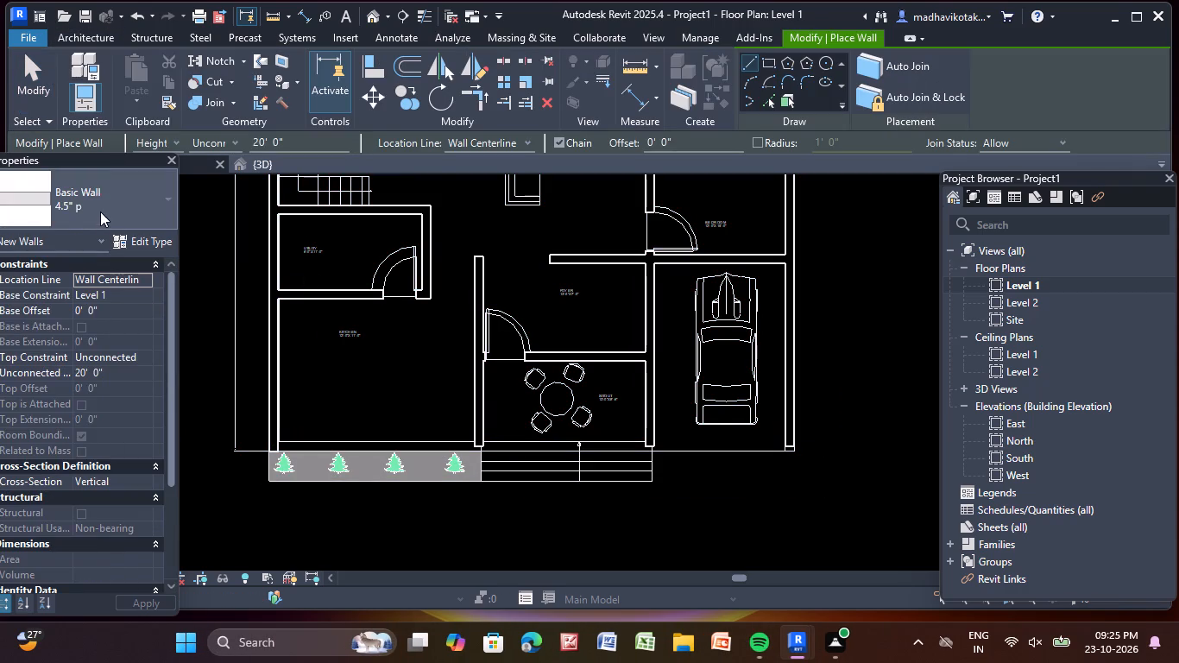
pyautogui.moveTo(122, 203); pyautogui.dragTo(125, 212)
pyautogui.click(83, 335)
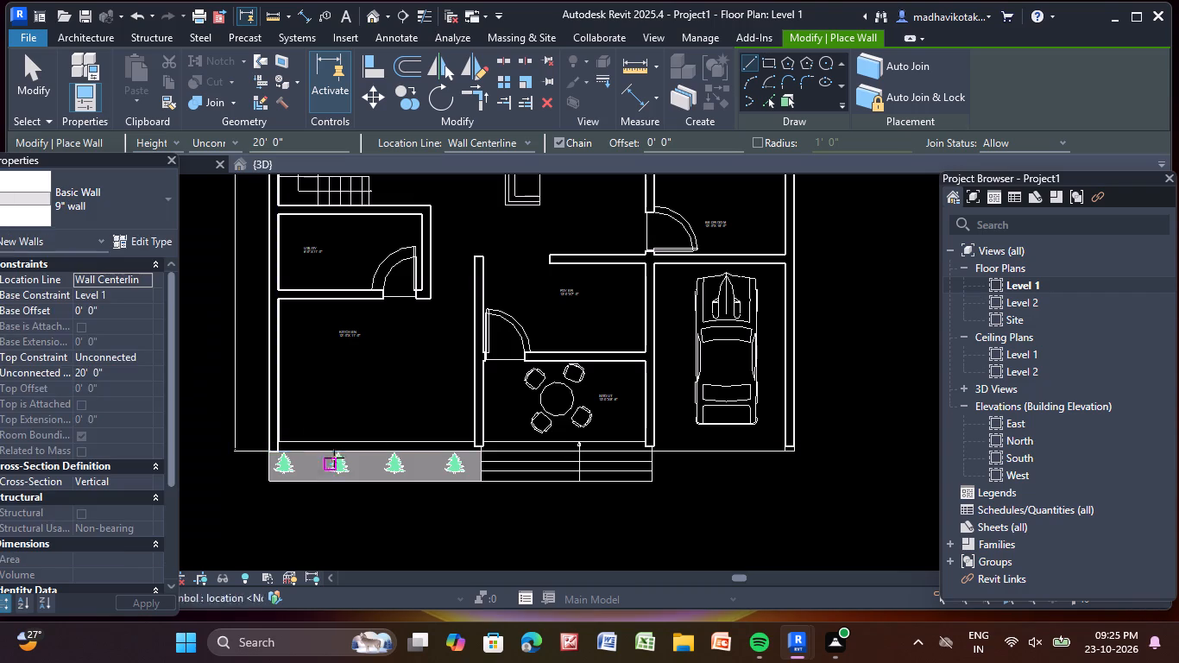
pyautogui.scroll(4, 268, 496)
pyautogui.scroll(4, 307, 407)
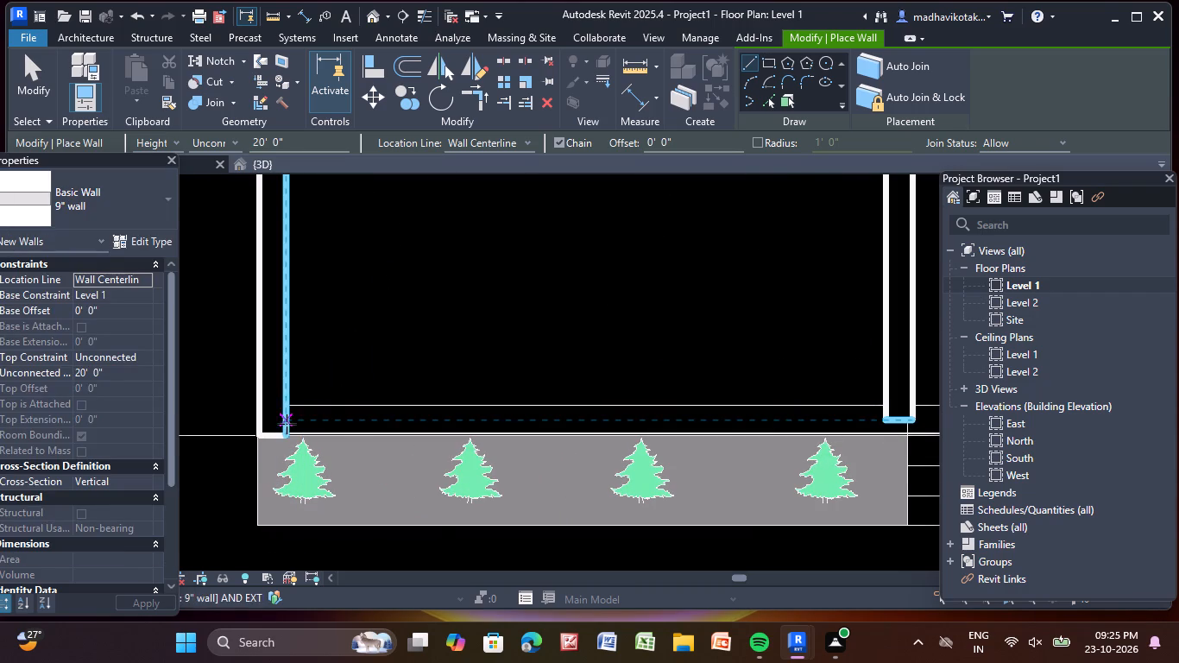
pyautogui.click(287, 422)
pyautogui.moveTo(821, 446); pyautogui.dragTo(364, 390, button='middle')
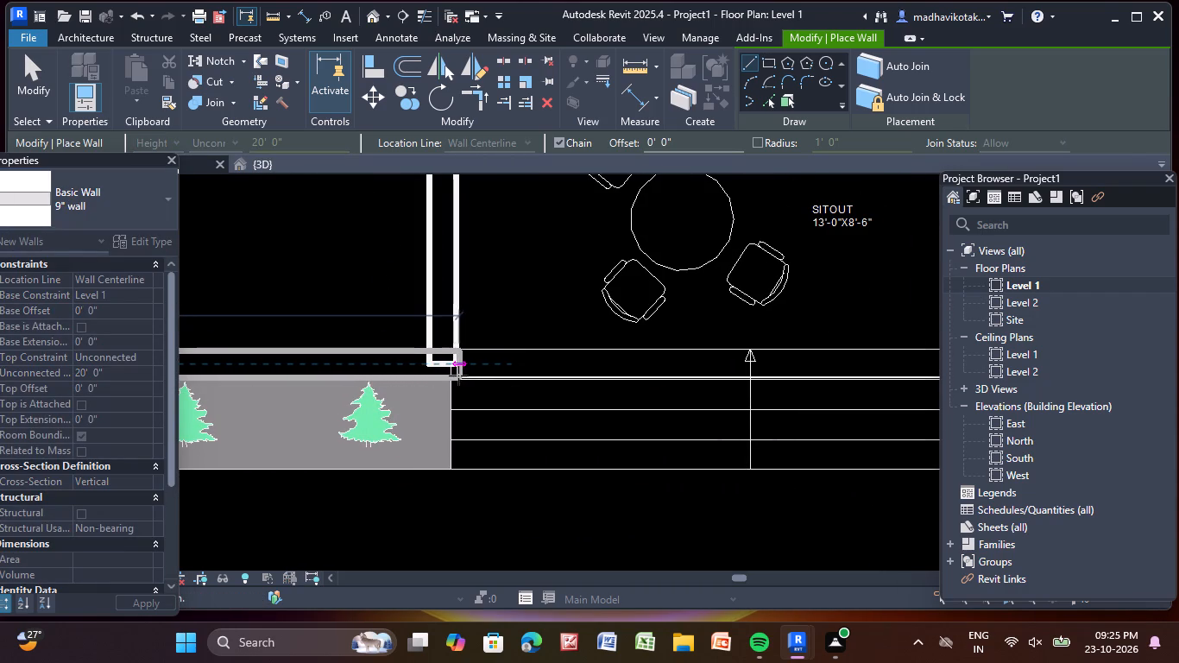
pyautogui.click(423, 371)
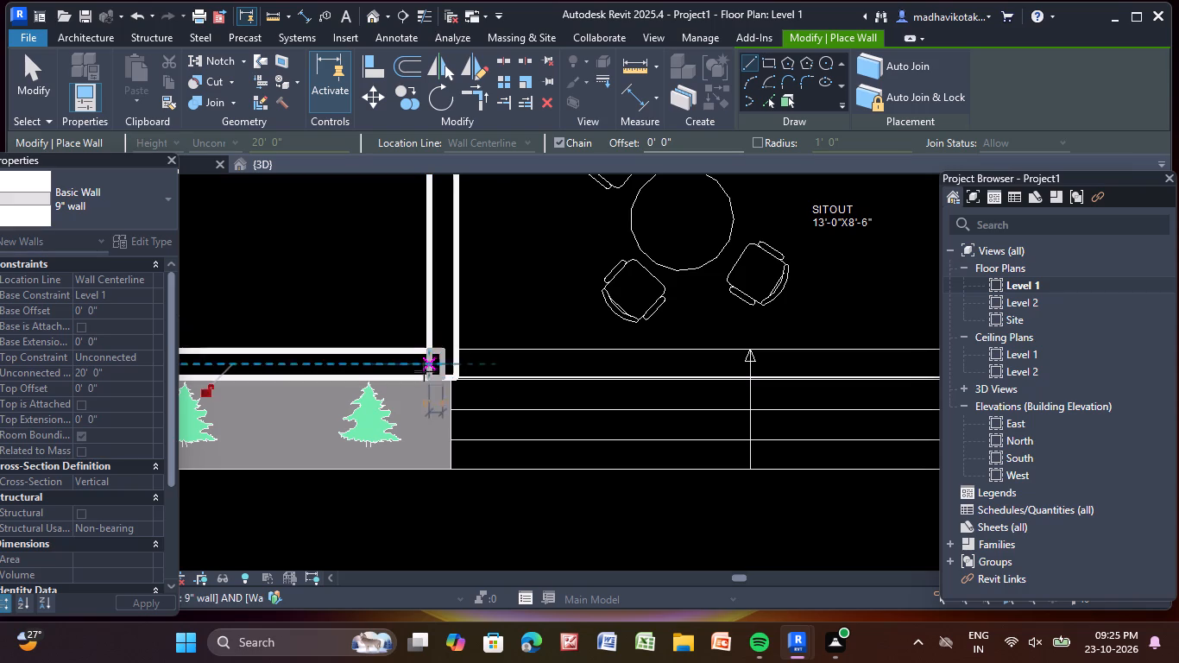
pyautogui.press('Escape')
pyautogui.scroll(-8, 534, 368)
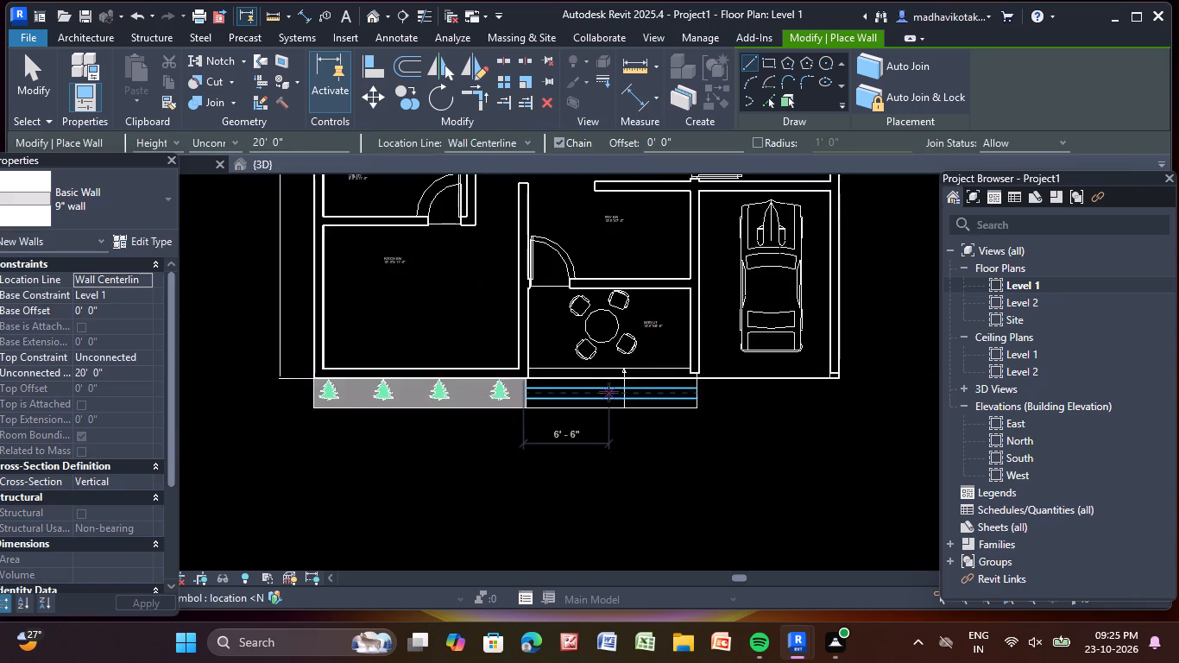
# Draw a 9" wall along the sitout front, from the CAD entrance-step arrow to the sitout–car bay wall.
pyautogui.moveTo(608, 391); pyautogui.dragTo(473, 395, button='middle')
pyautogui.scroll(3, 662, 380)
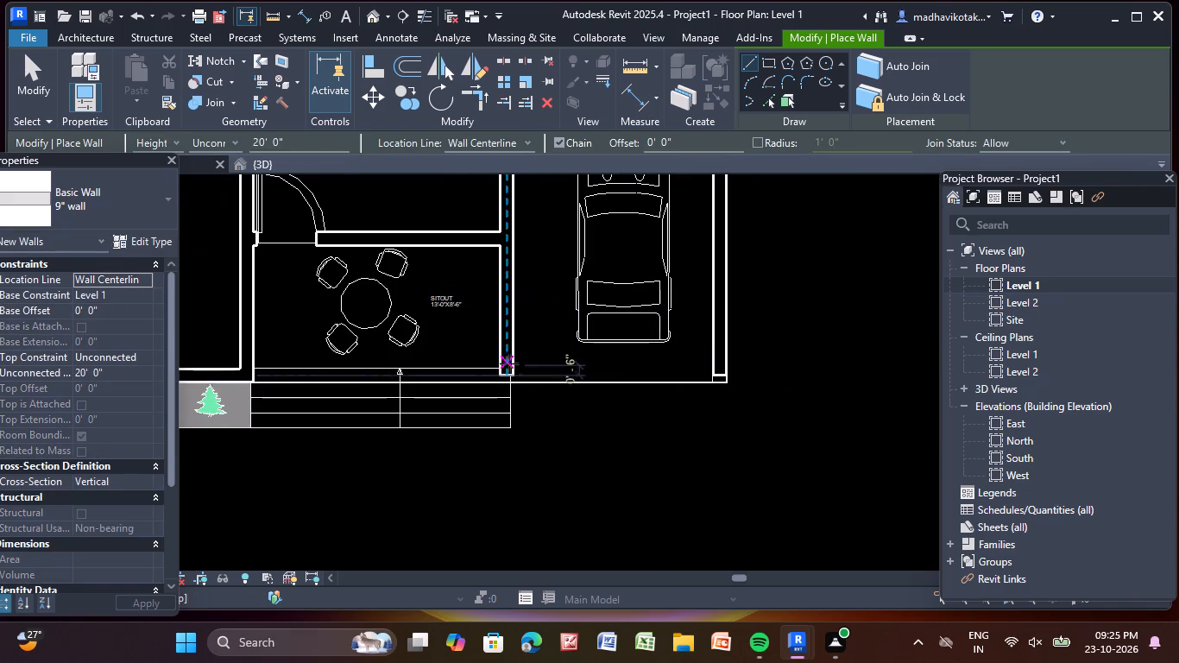
pyautogui.scroll(3, 492, 376)
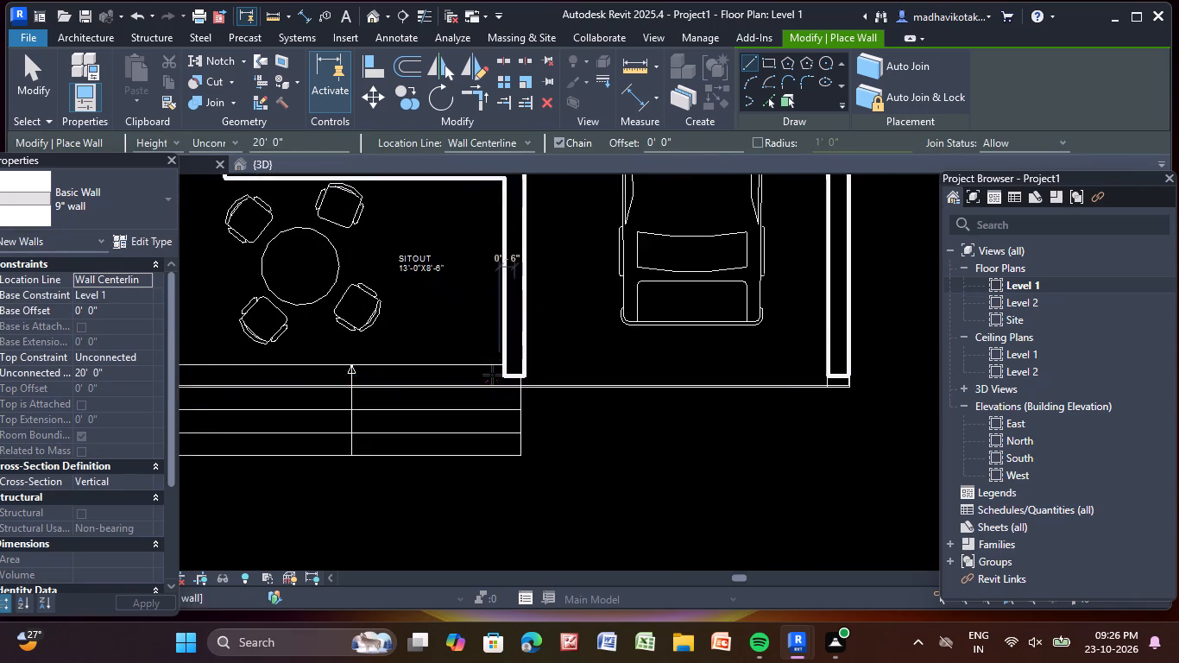
pyautogui.moveTo(492, 374); pyautogui.dragTo(653, 353, button='middle')
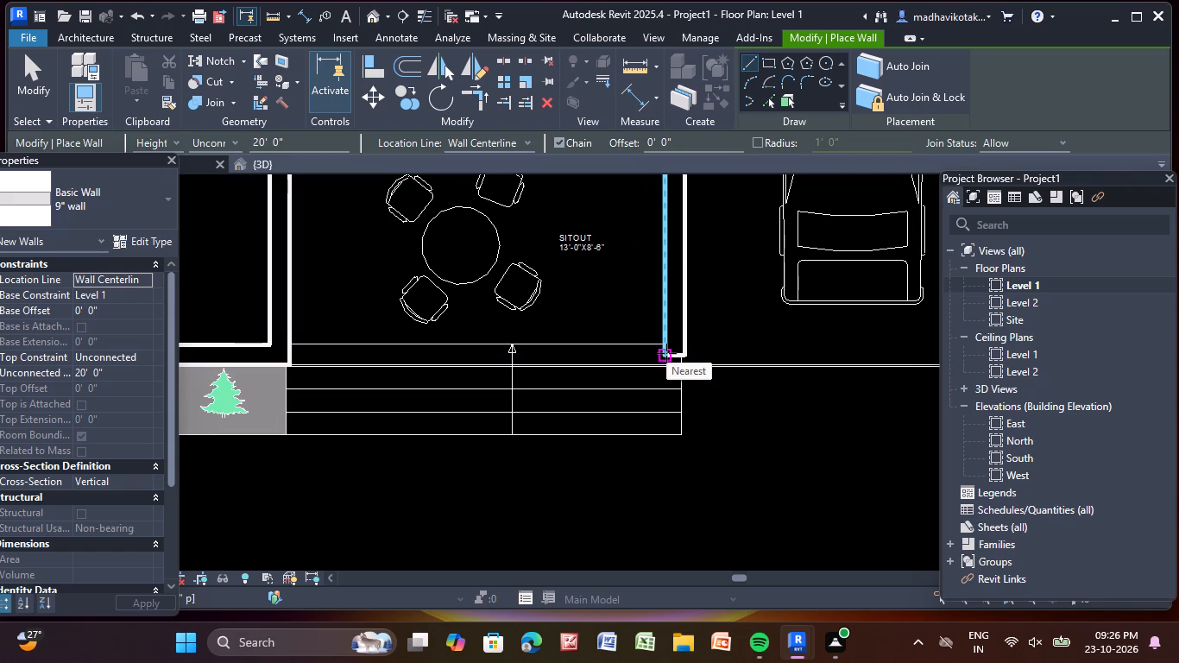
pyautogui.click(515, 357)
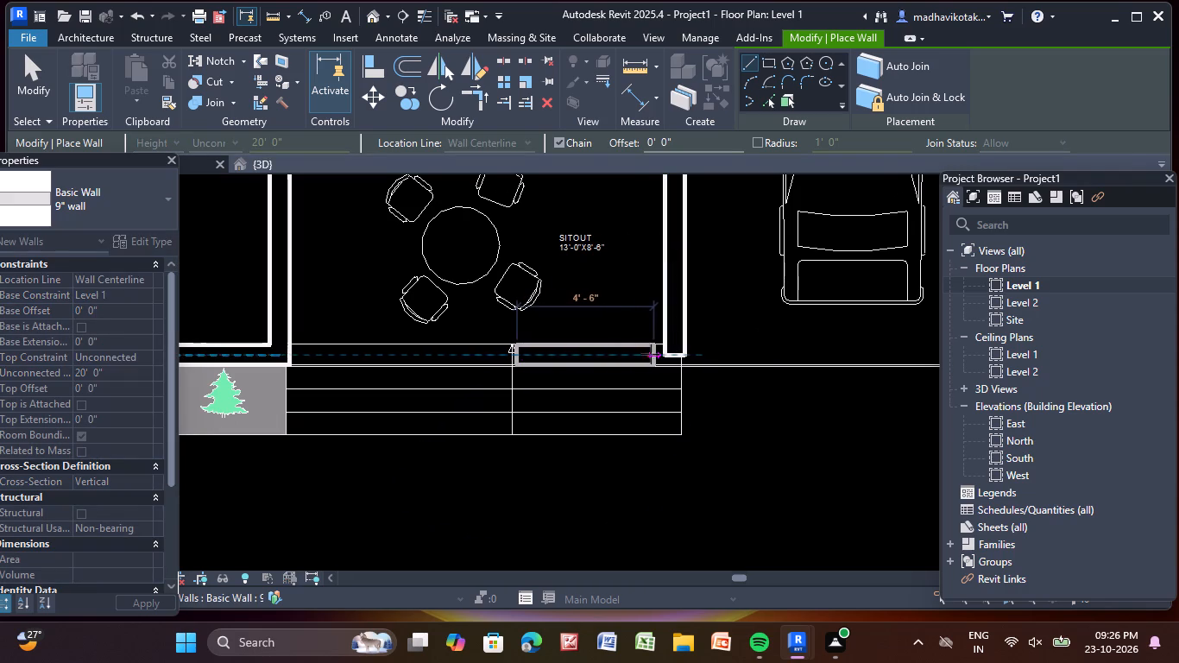
pyautogui.click(664, 350)
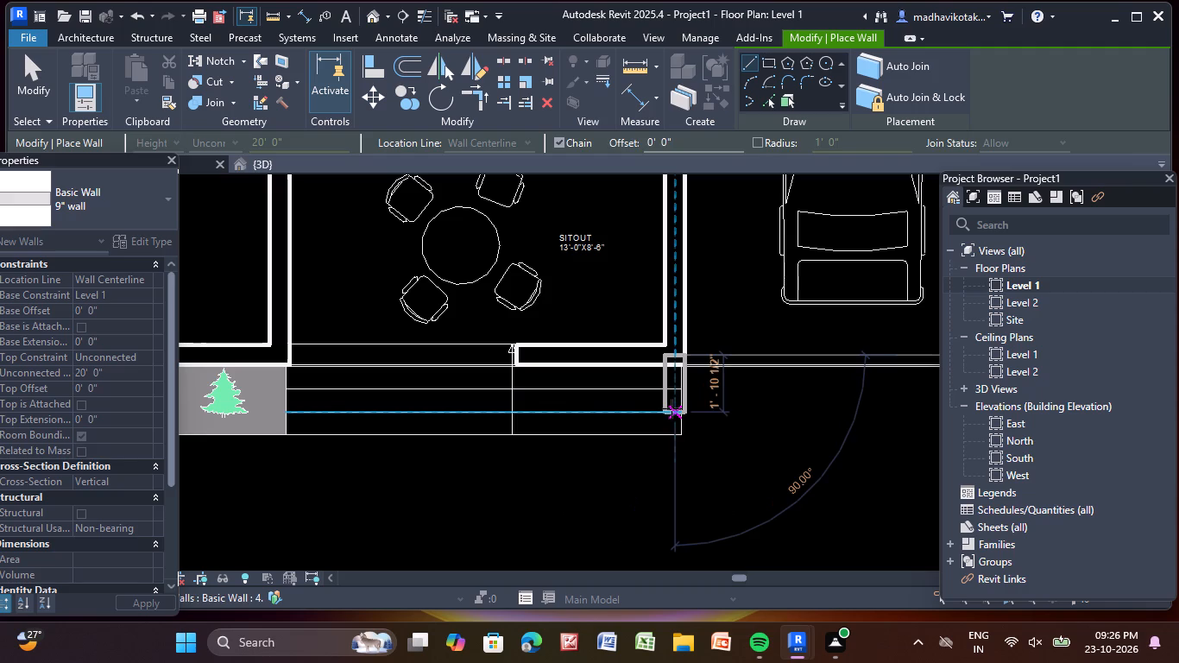
pyautogui.press('Escape')
pyautogui.press('Escape')
pyautogui.press('Escape')
# Draw a 9" wall about 7' 6" long from the kitchen–sitout wall to the short sitout front wall, closing the gap.
pyautogui.scroll(-4, 678, 439)
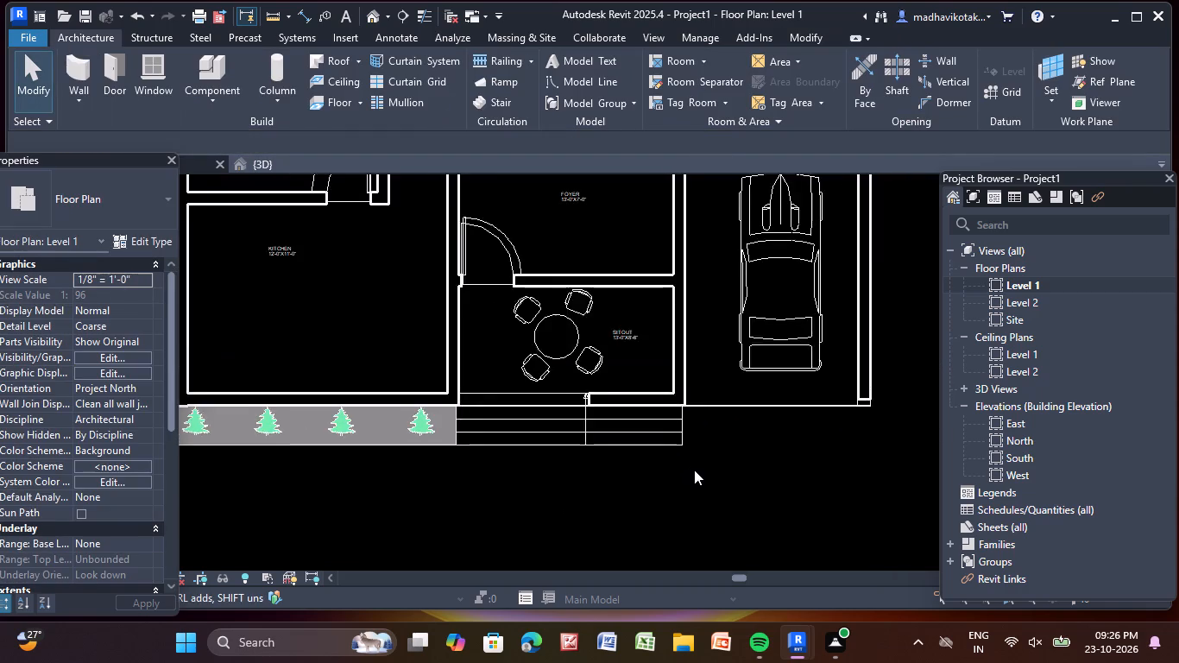
pyautogui.scroll(-1, 694, 470)
pyautogui.moveTo(693, 470); pyautogui.dragTo(705, 447, button='middle')
pyautogui.scroll(2, 558, 388)
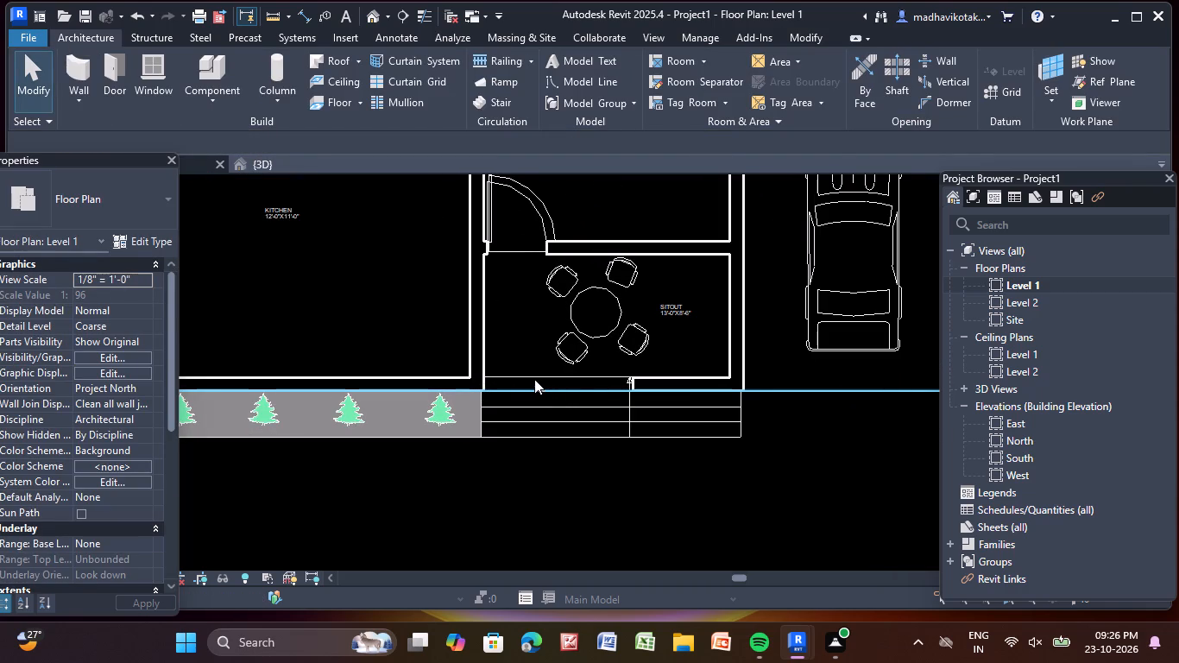
pyautogui.scroll(4, 513, 386)
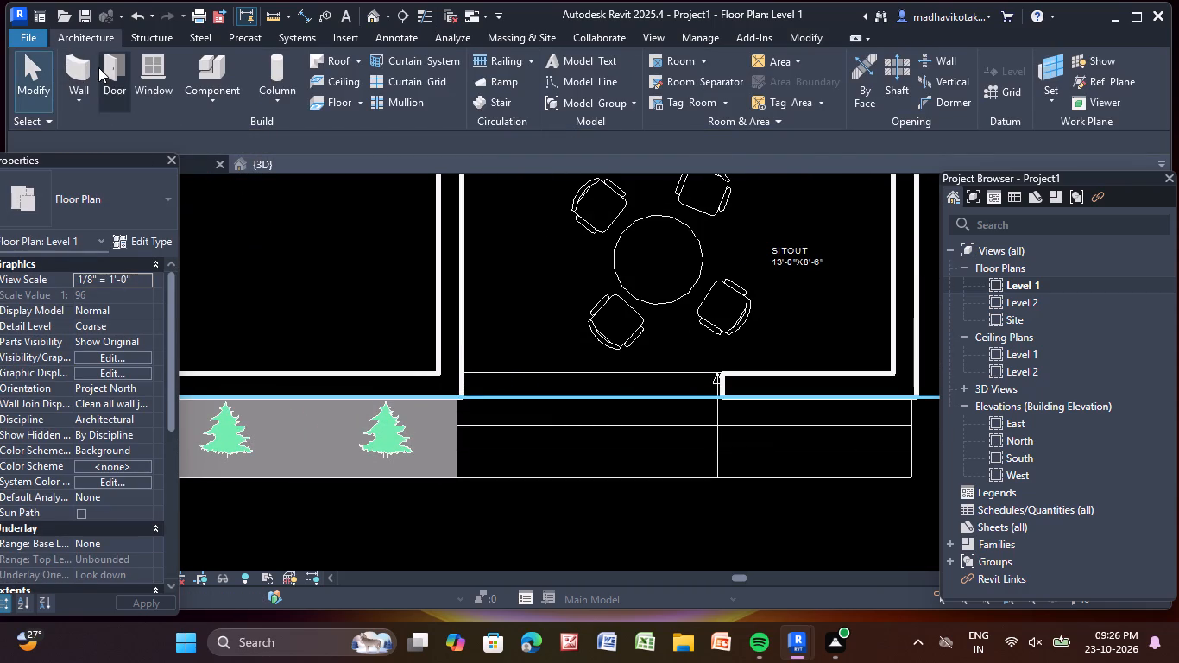
pyautogui.click(70, 68)
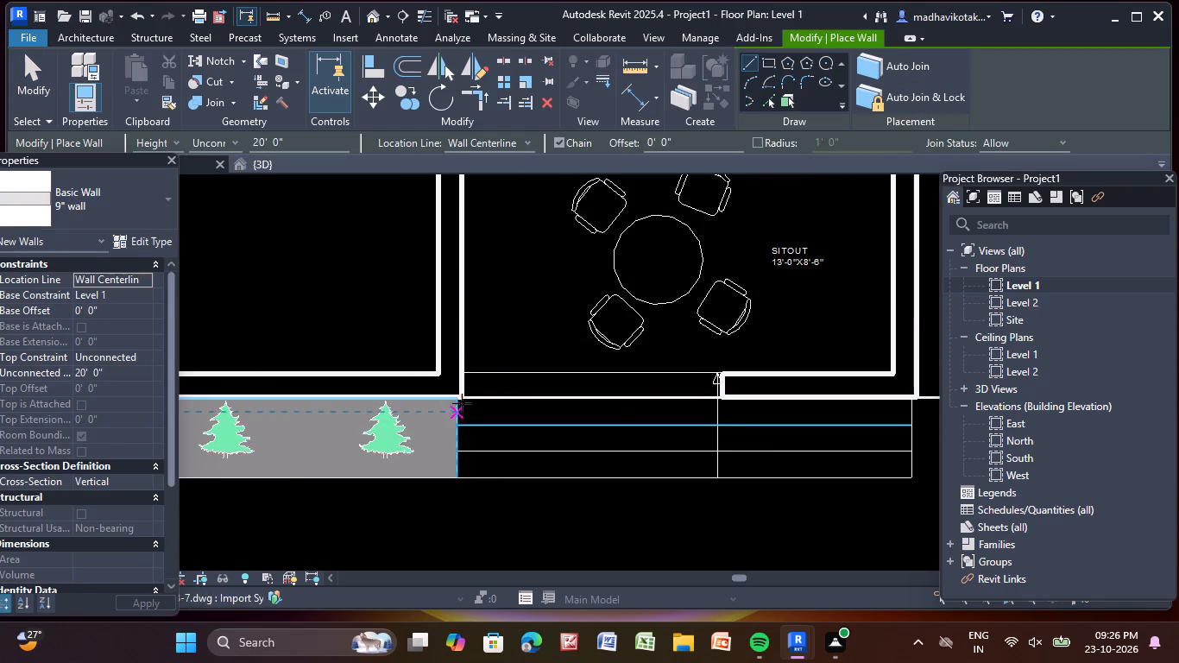
pyautogui.scroll(4, 468, 383)
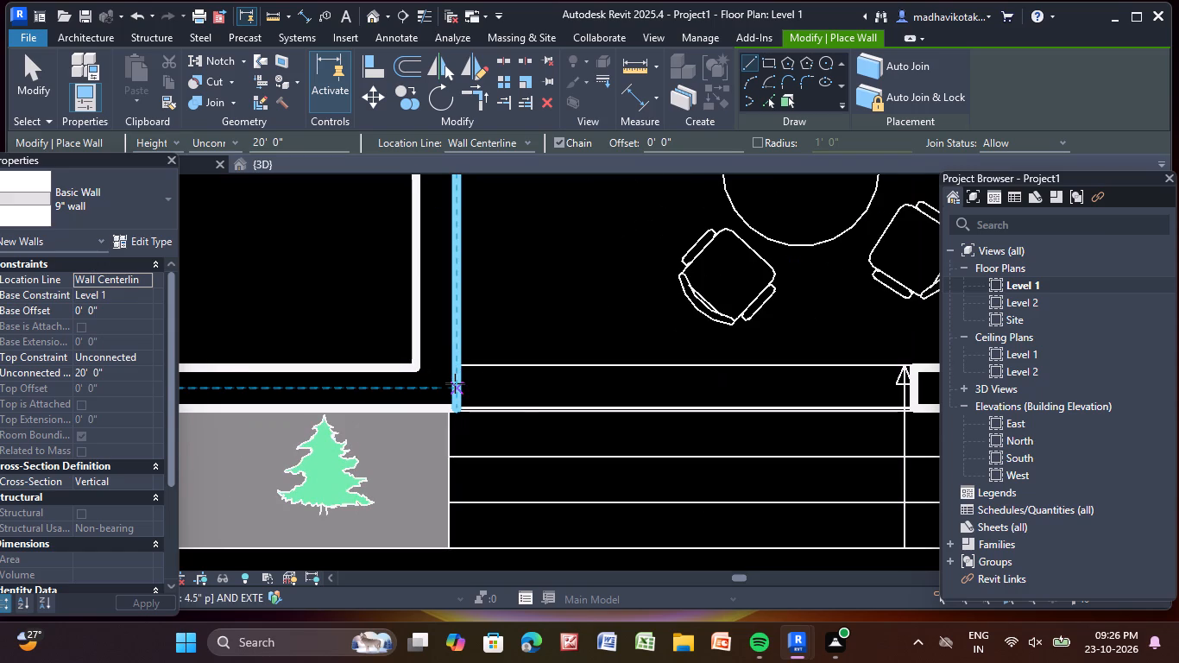
pyautogui.click(455, 383)
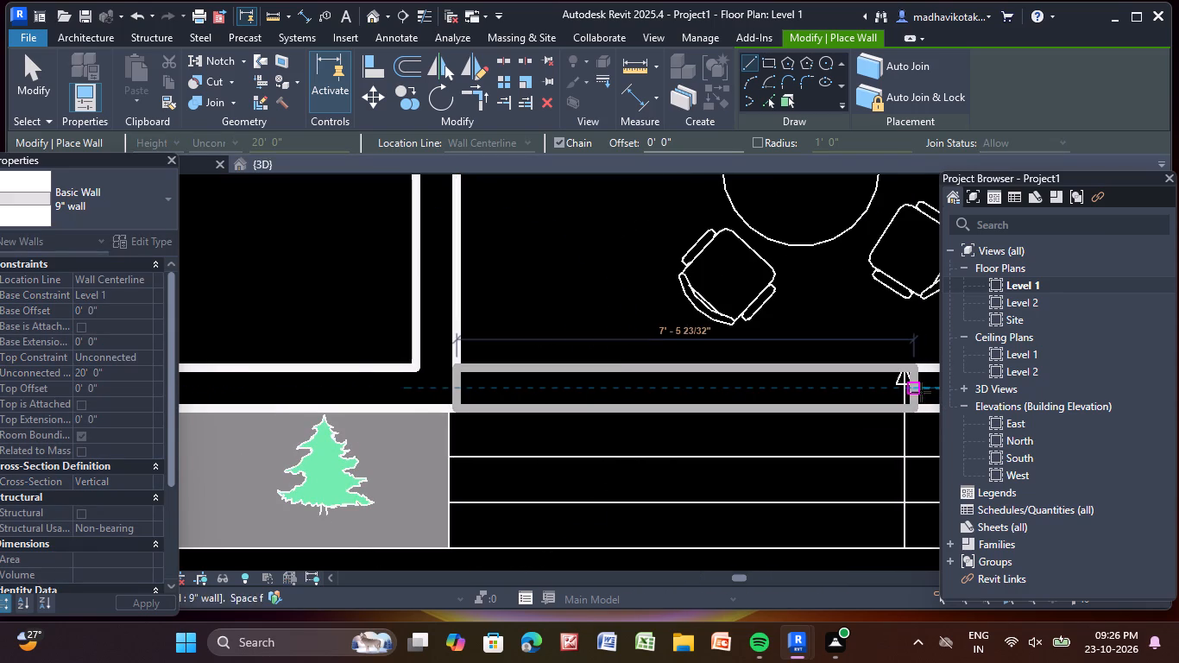
pyautogui.click(920, 391)
pyautogui.scroll(-8, 696, 413)
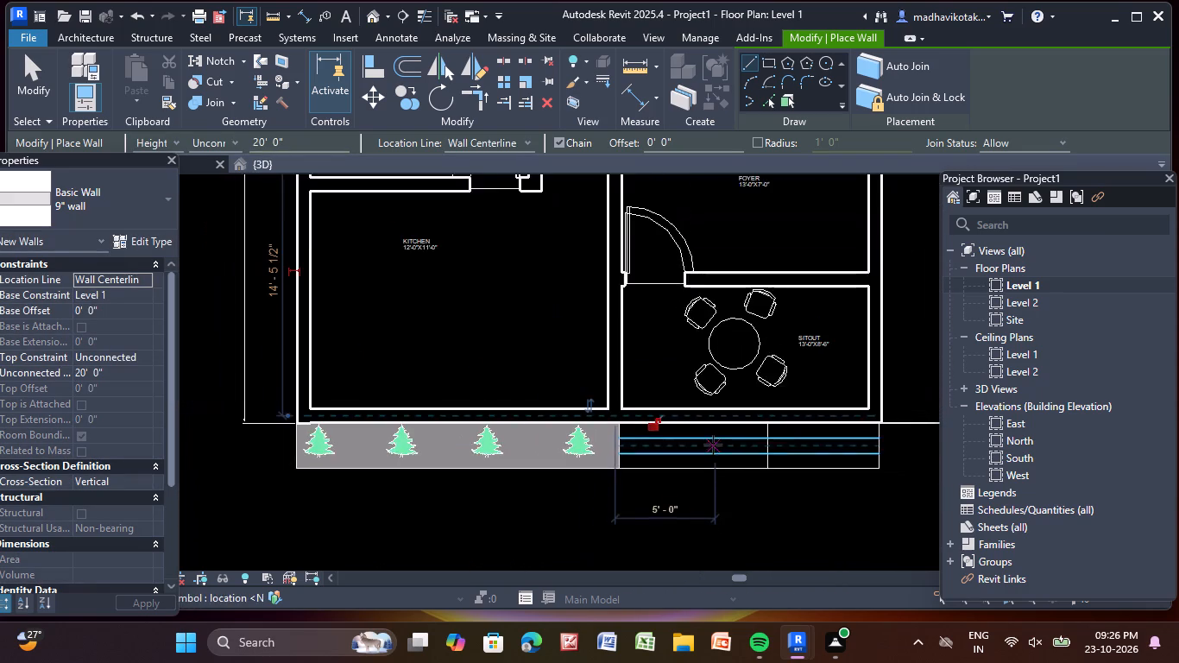
pyautogui.moveTo(712, 445); pyautogui.dragTo(612, 447, button='middle')
pyautogui.press('Escape')
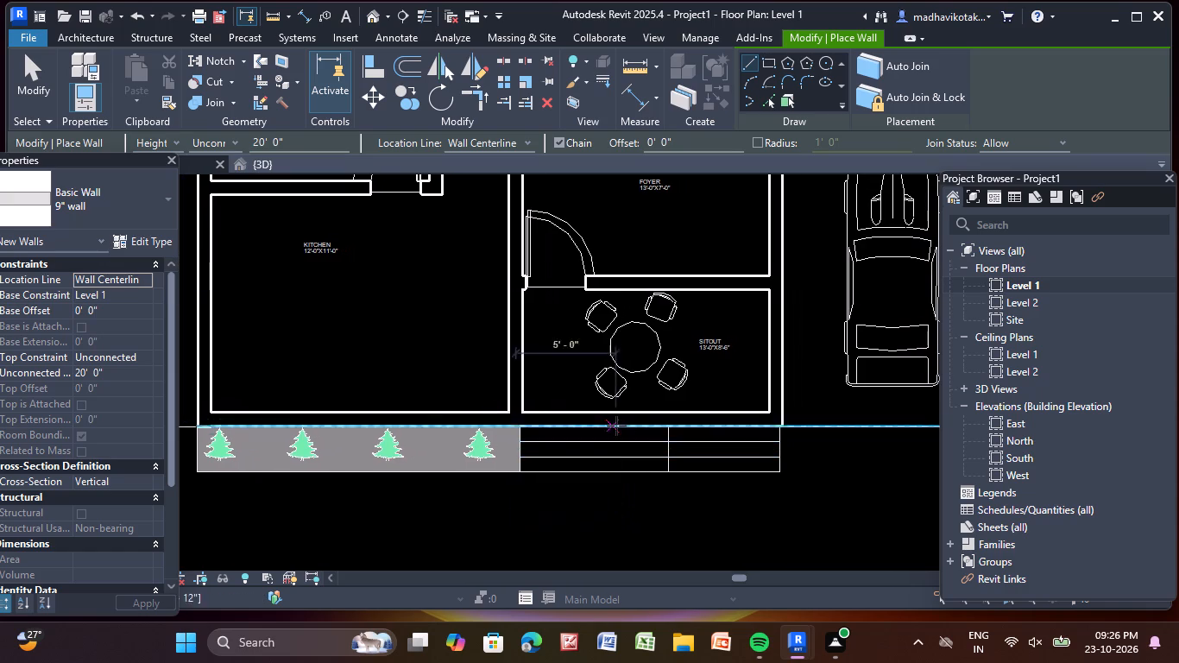
pyautogui.press('Escape')
pyautogui.scroll(-2, 750, 422)
pyautogui.moveTo(771, 448); pyautogui.dragTo(658, 422, button='middle')
pyautogui.press('Escape')
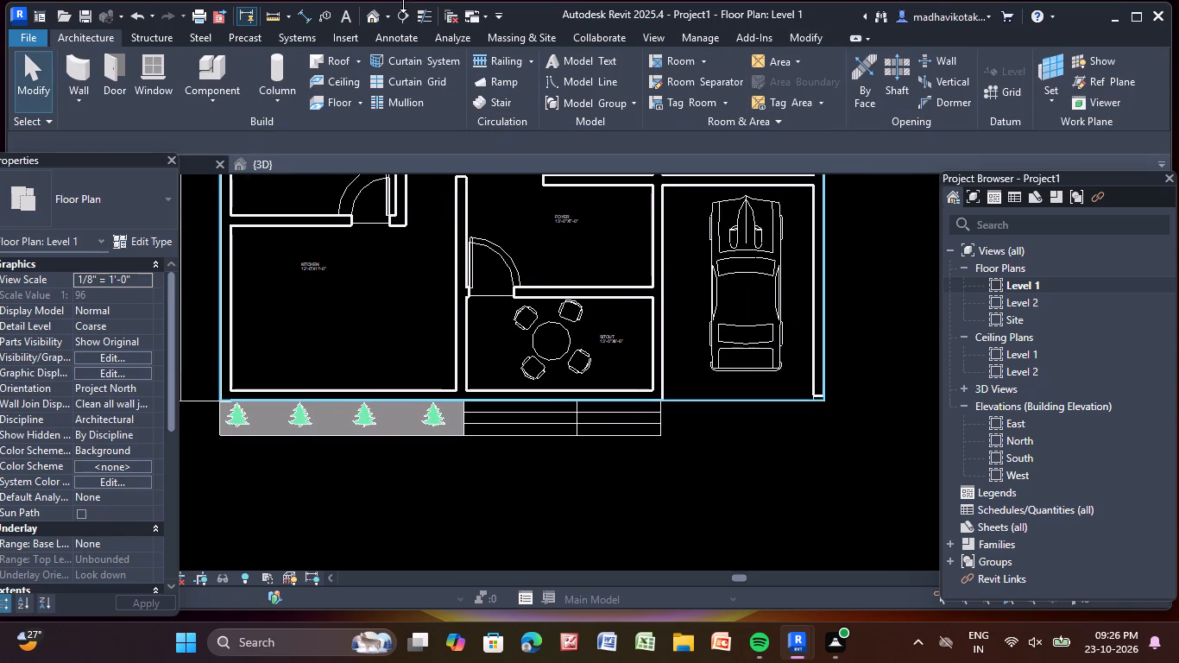
# In the 3D view, set the top constraint of the new kitchen–sitout front wall to Up to level: Level 2.
pyautogui.click(372, 17)
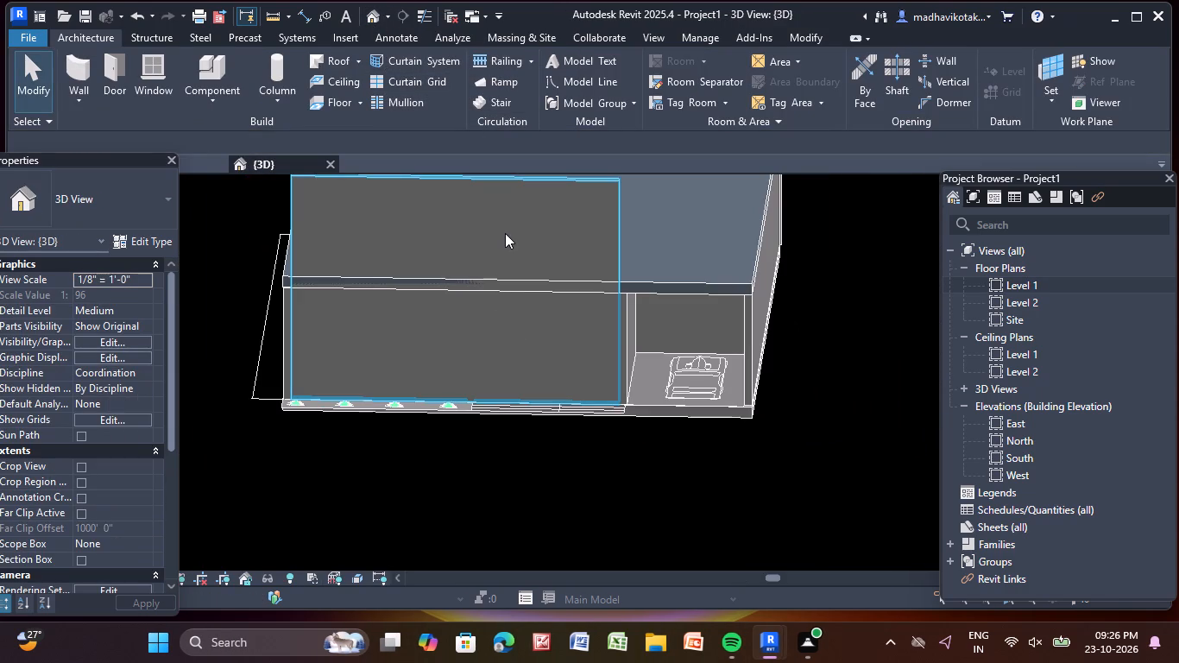
pyautogui.scroll(-3, 505, 233)
pyautogui.moveTo(513, 243); pyautogui.dragTo(513, 275, button='middle')
pyautogui.click(508, 268)
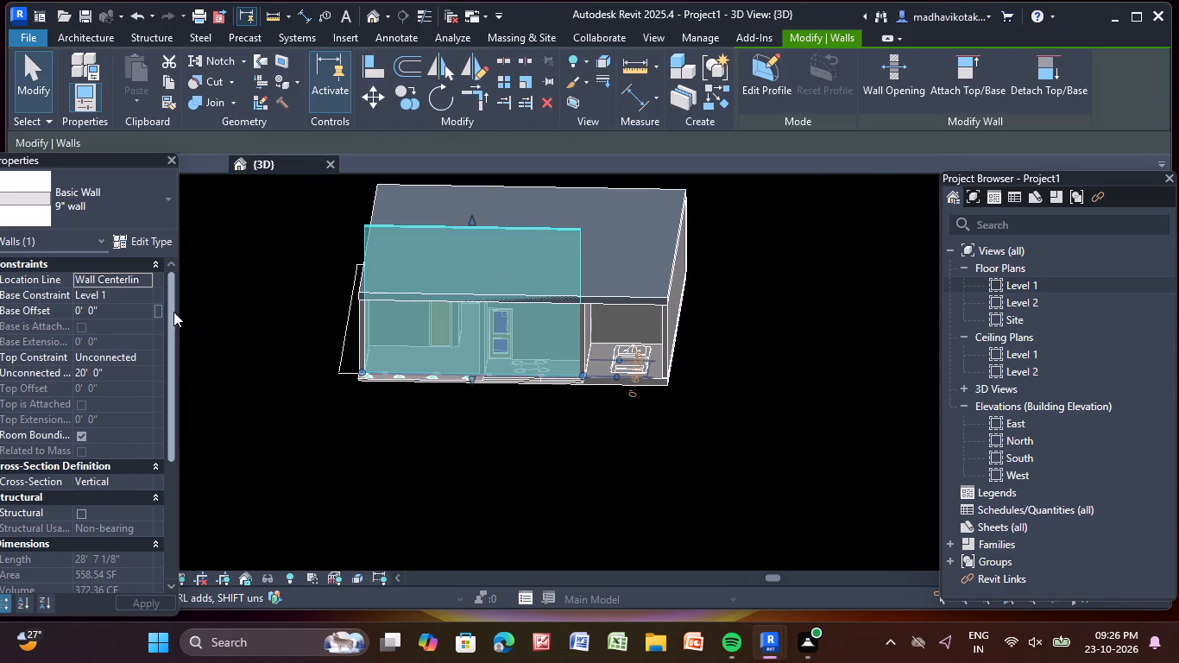
pyautogui.click(140, 354)
pyautogui.click(148, 396)
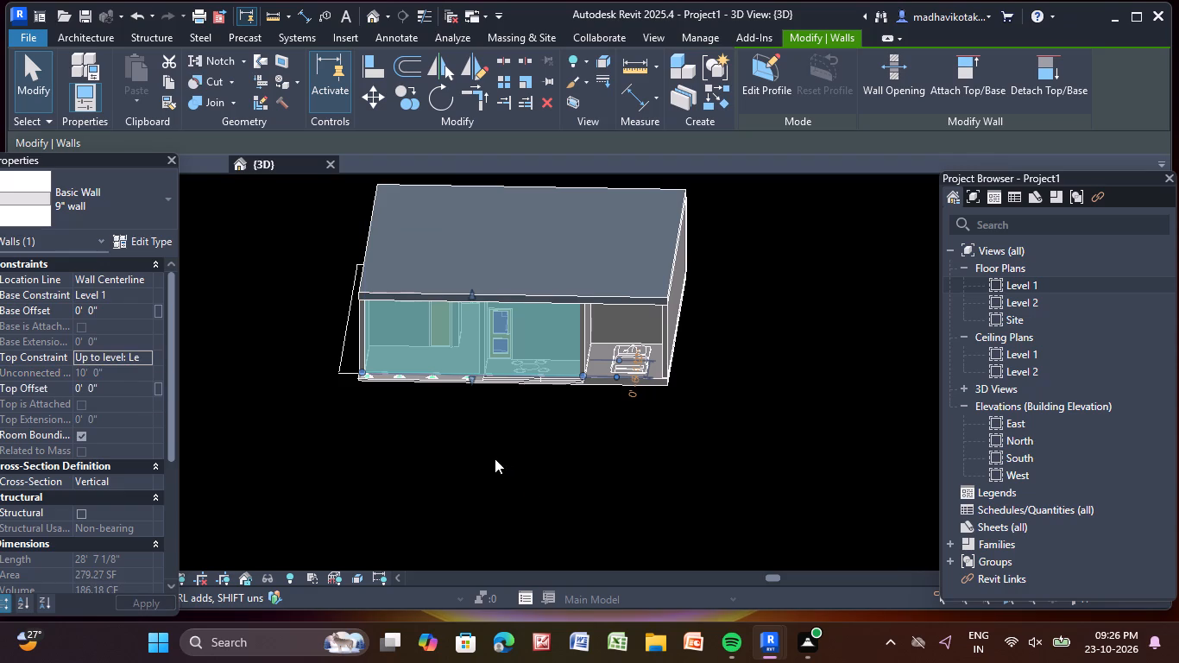
pyautogui.click(495, 458)
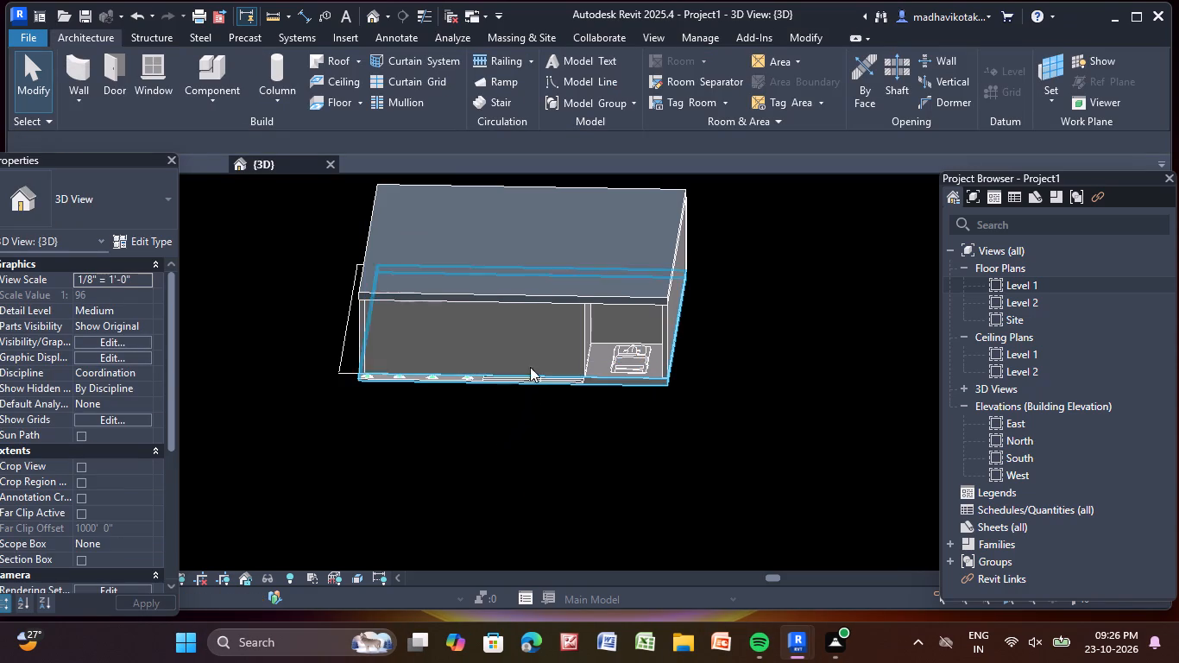
# Open the Level 1 floor plan and browse the Doors families in the Autodesk family library.
pyautogui.scroll(3, 531, 341)
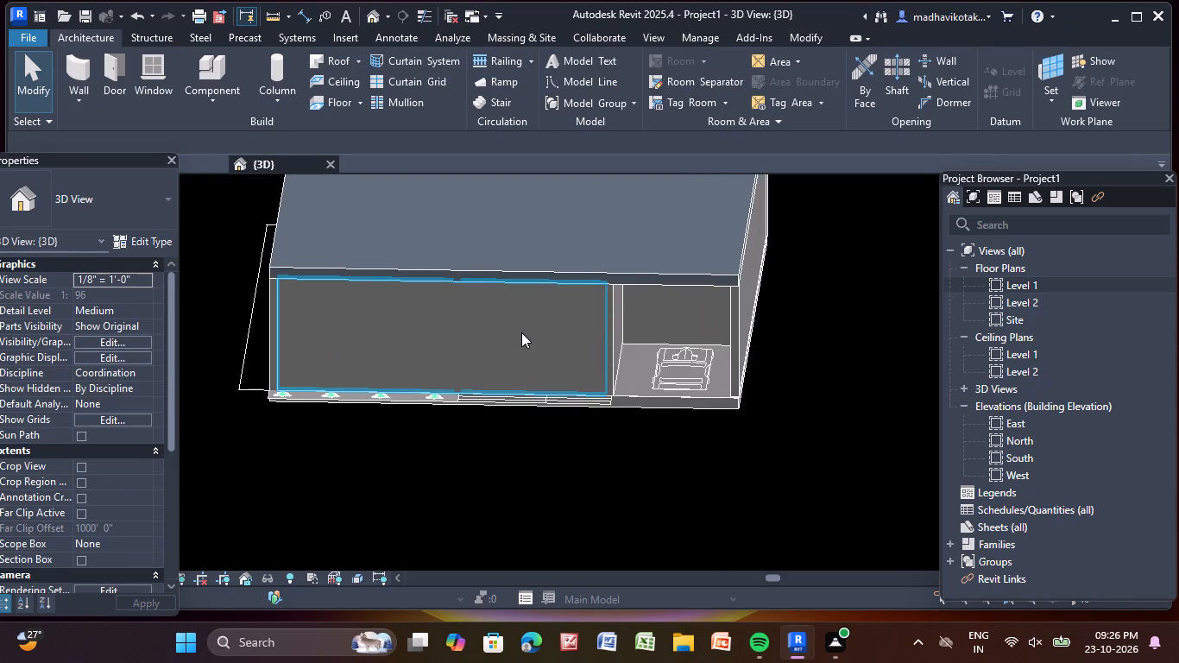
pyautogui.doubleClick(1038, 286)
pyautogui.middleClick(635, 295)
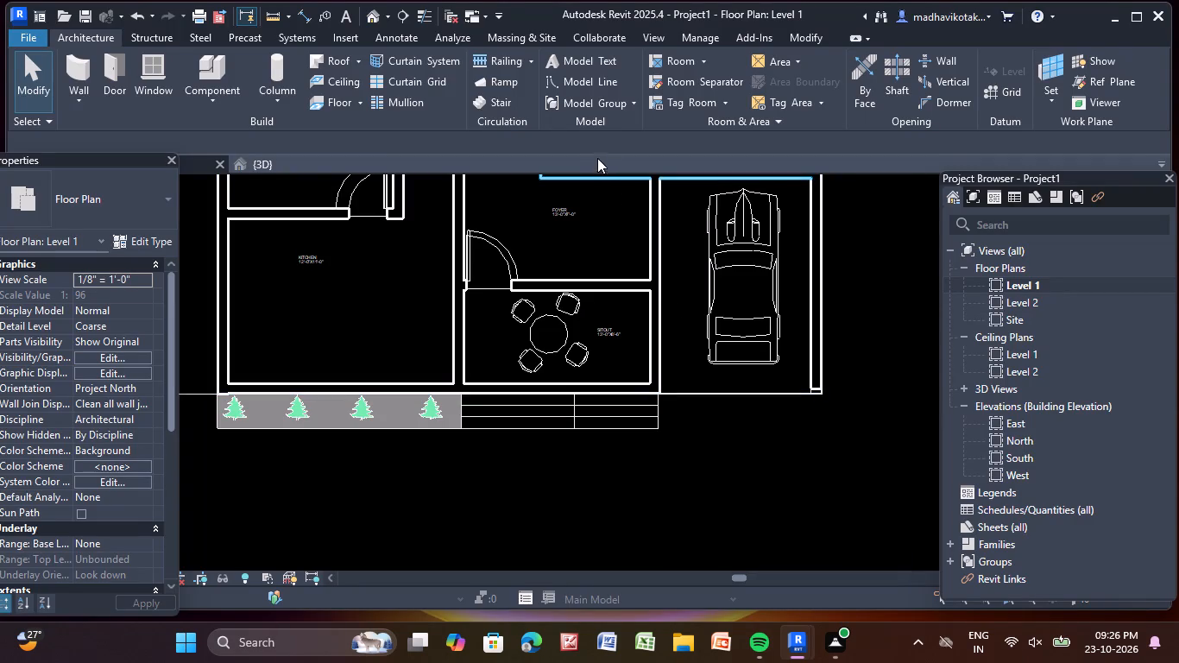
pyautogui.click(349, 39)
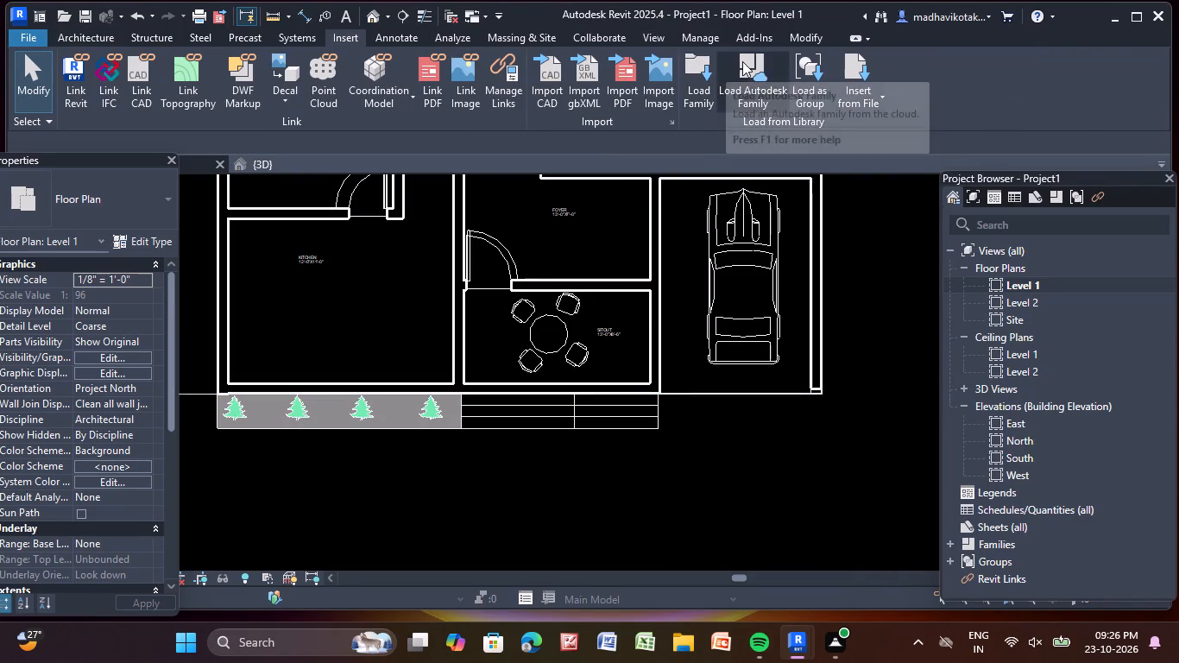
pyautogui.click(742, 61)
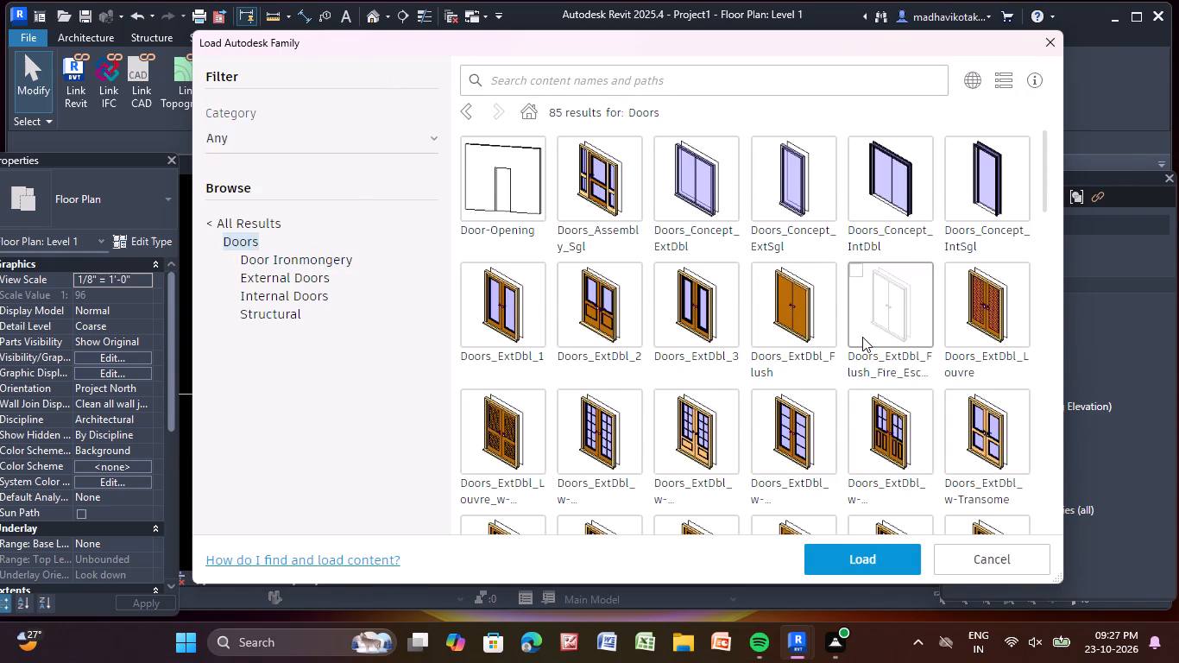
pyautogui.scroll(-16, 861, 337)
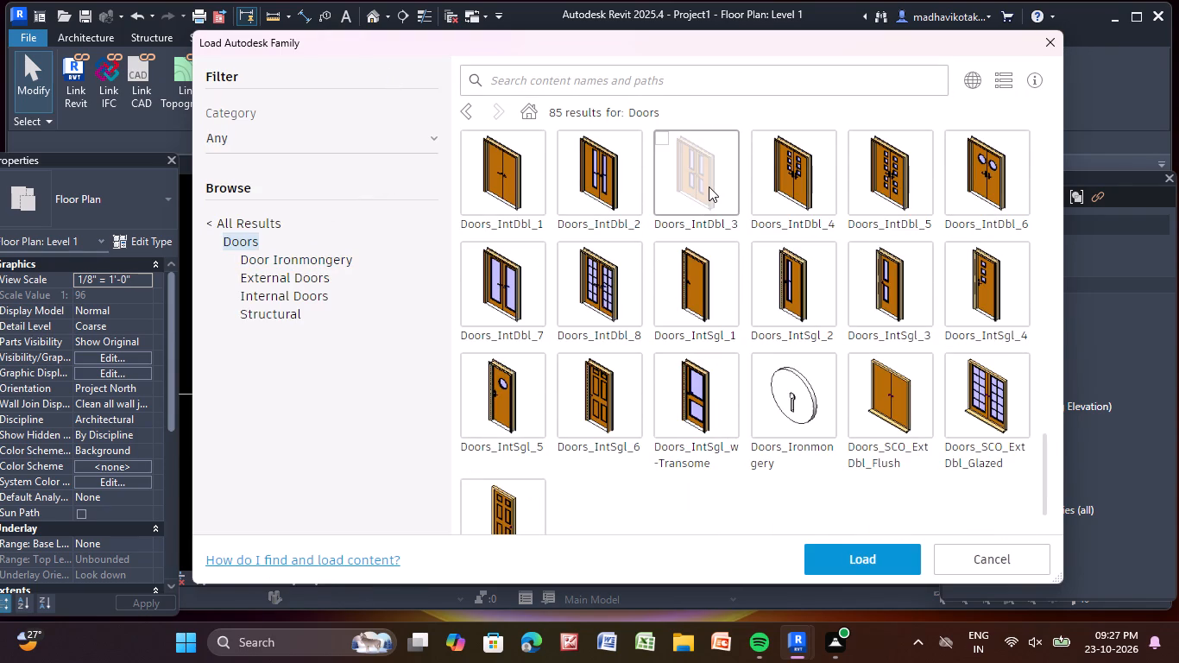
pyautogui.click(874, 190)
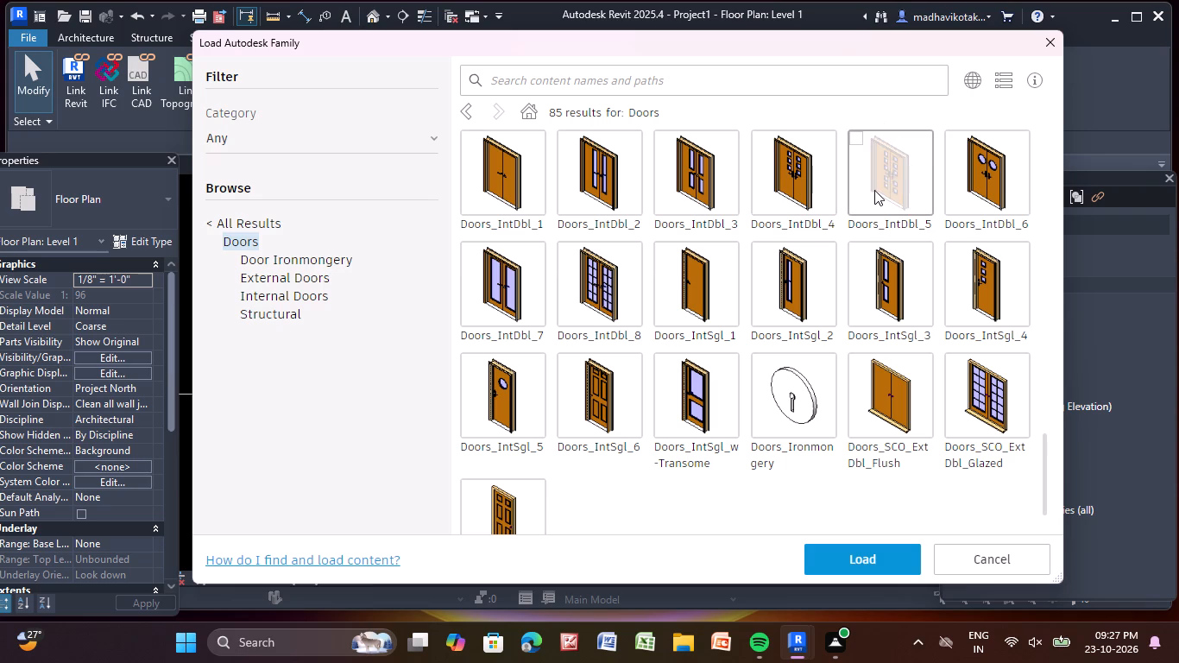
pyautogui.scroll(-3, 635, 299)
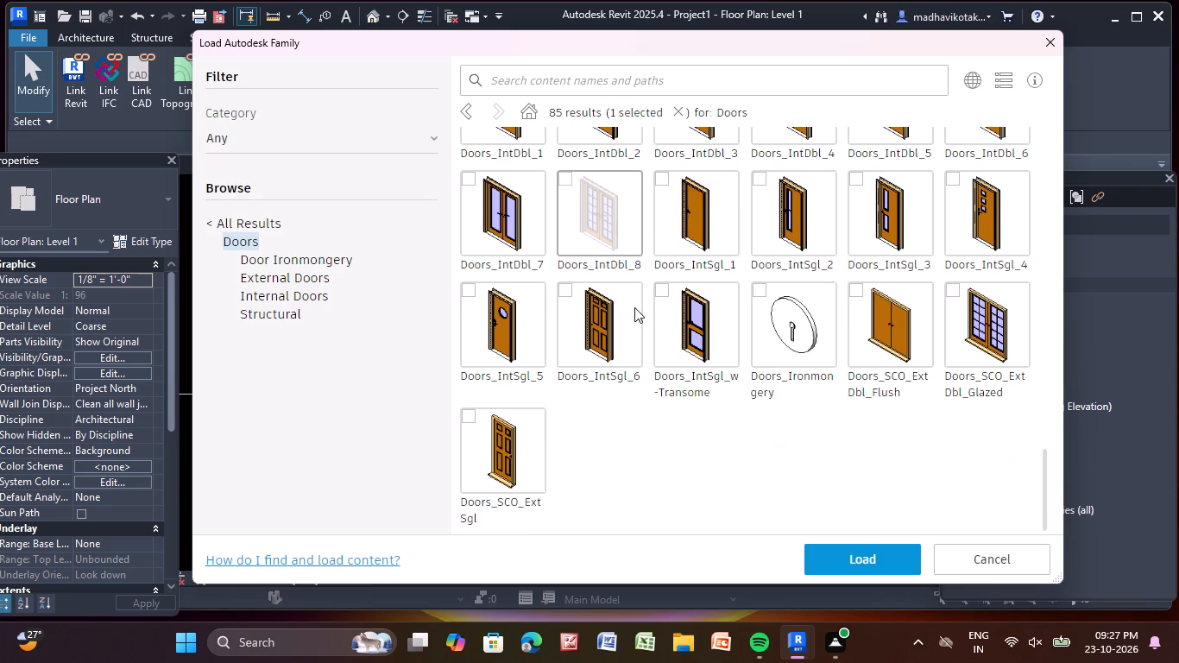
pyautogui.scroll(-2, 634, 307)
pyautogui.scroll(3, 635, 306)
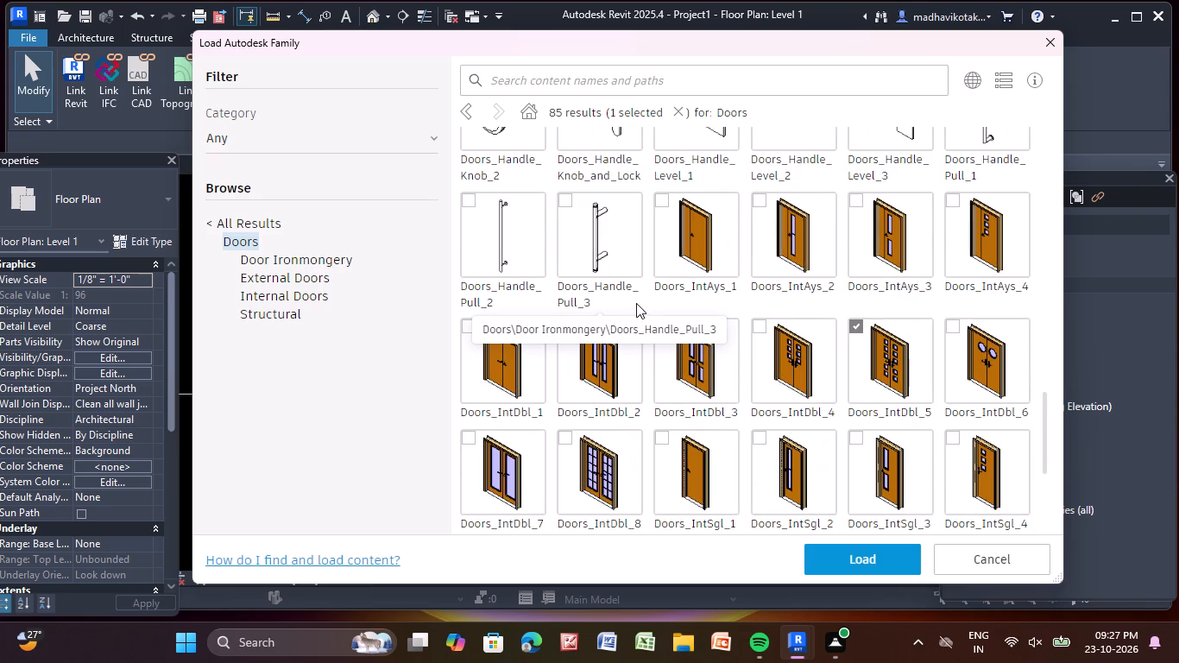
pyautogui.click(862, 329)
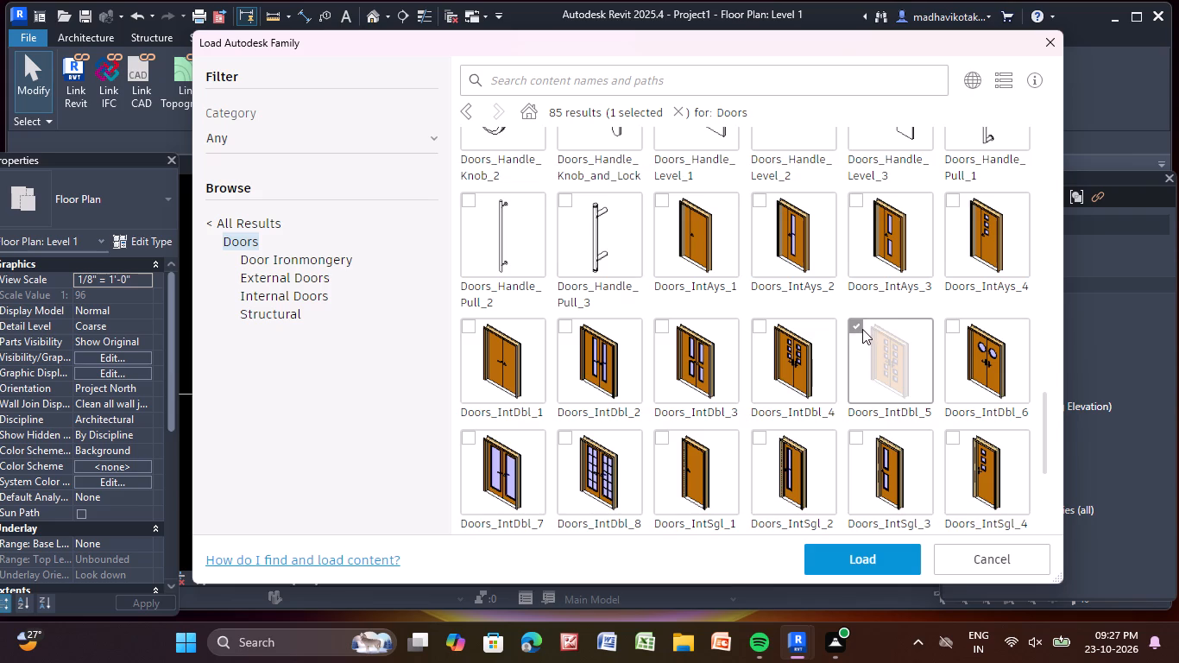
# Load the exterior double door family Doors_ExtDbl_w-Glazing_Bars_2 from the Autodesk library.
pyautogui.scroll(5, 768, 309)
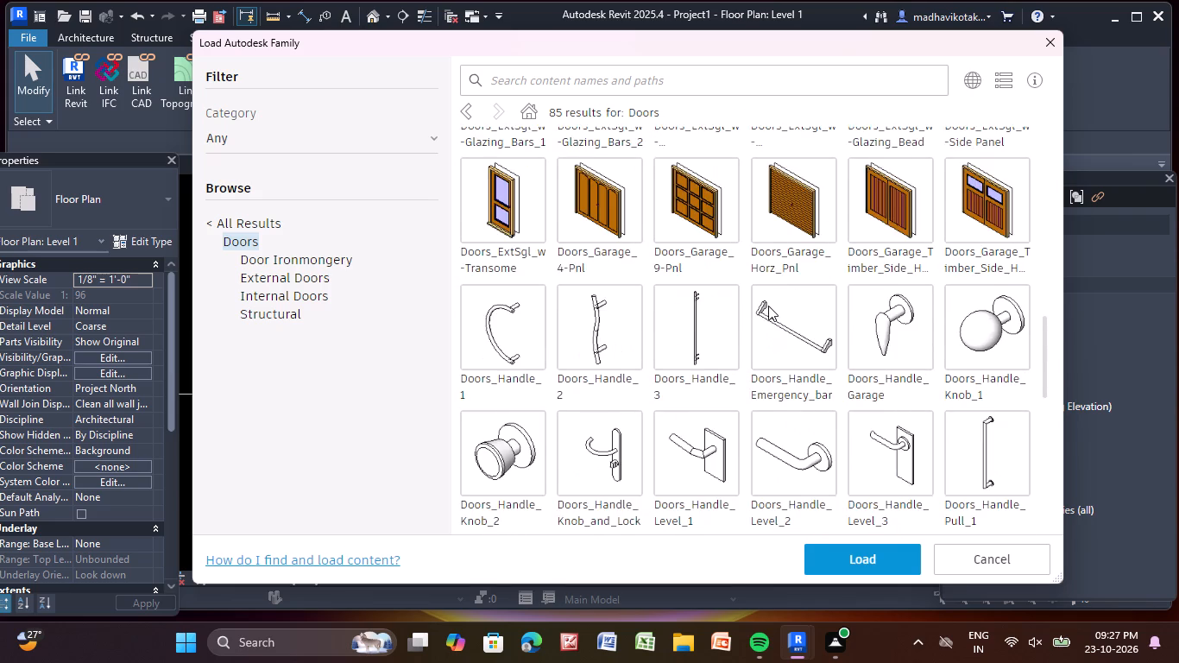
pyautogui.scroll(2, 994, 163)
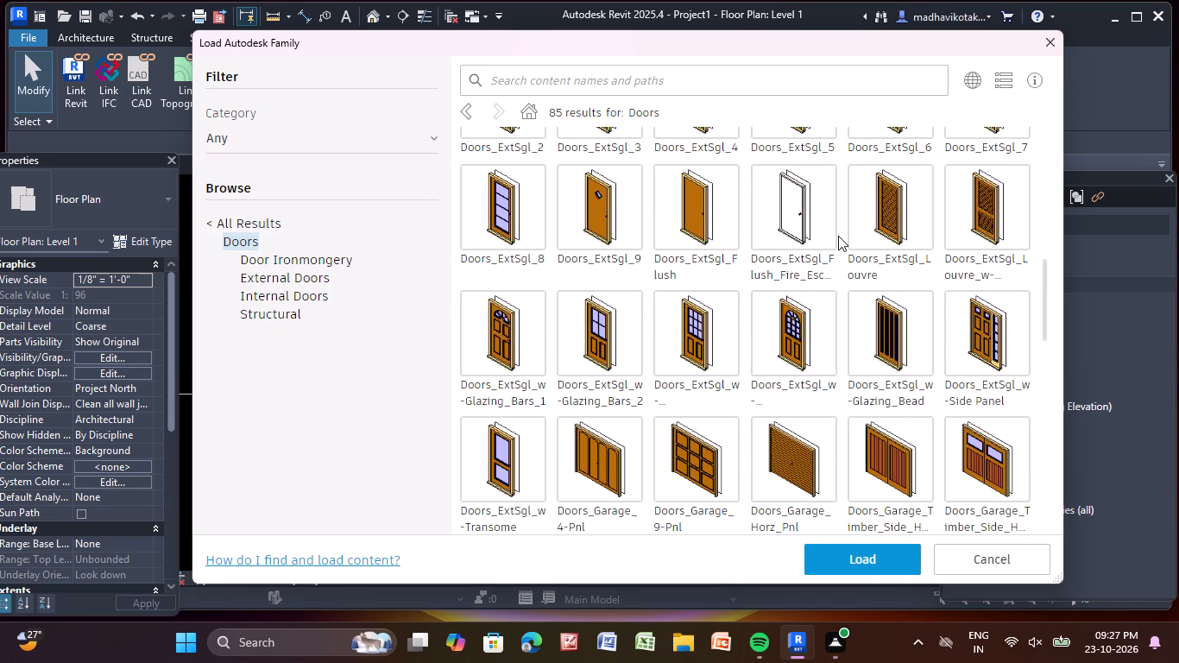
pyautogui.scroll(-1, 838, 236)
pyautogui.scroll(1, 839, 233)
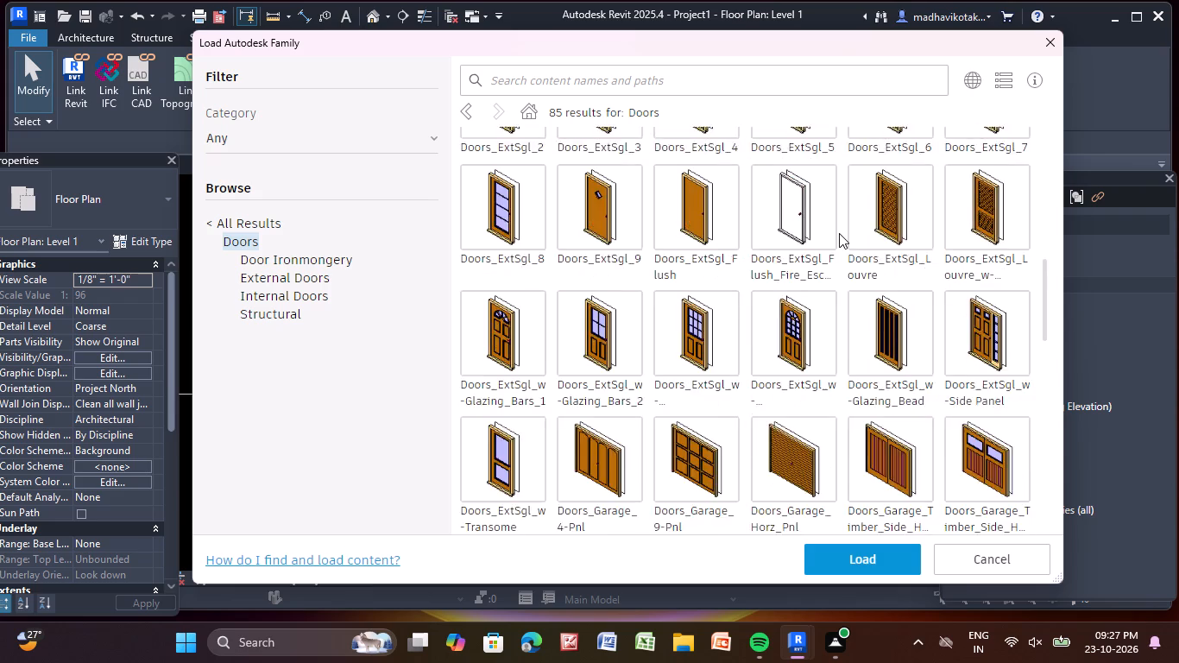
pyautogui.scroll(3, 839, 233)
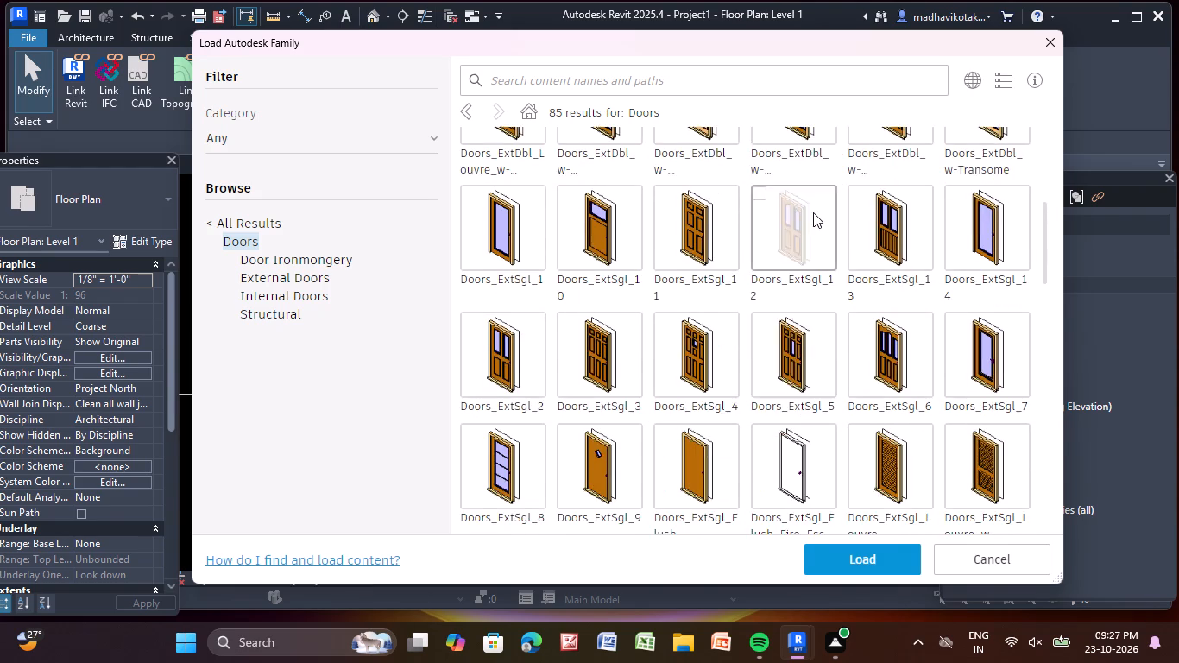
pyautogui.scroll(1, 813, 212)
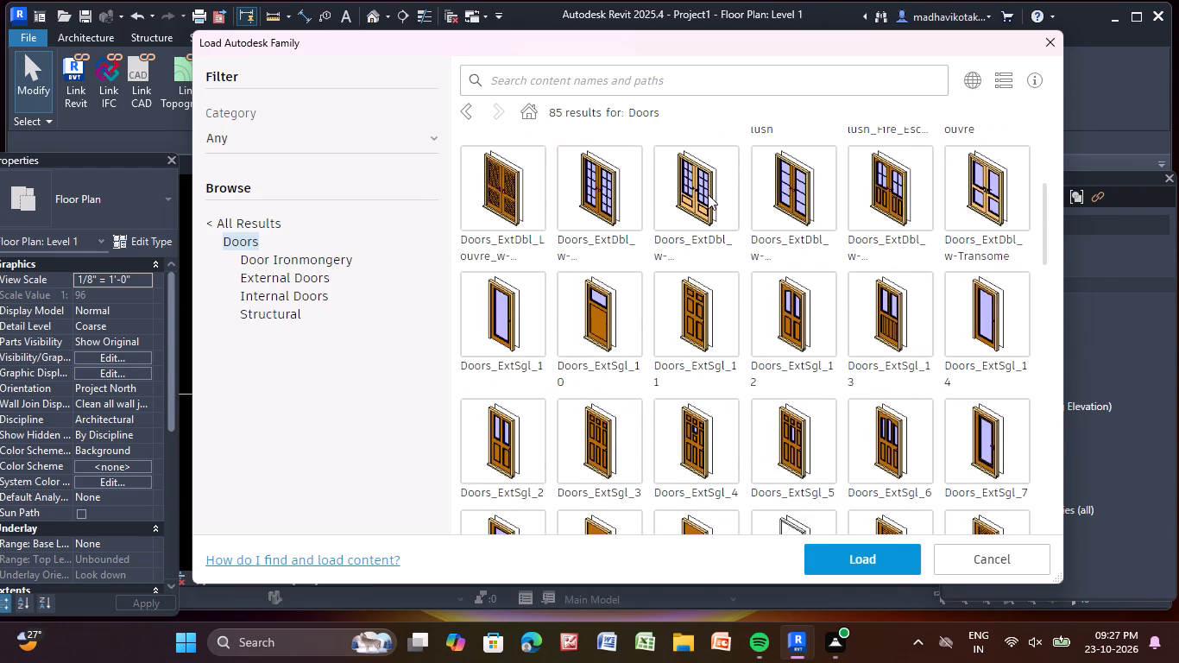
pyautogui.click(708, 194)
pyautogui.click(870, 553)
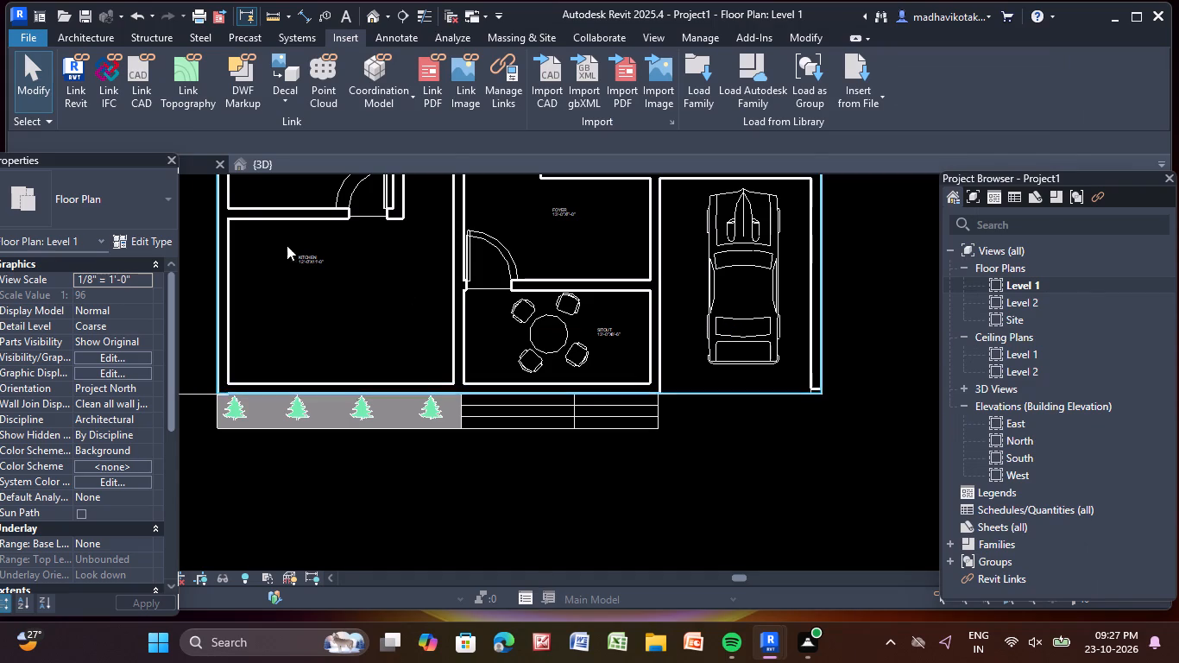
# Place a Doors_ExtDbl_w-Glazing_Bars_2 1810x2110mm door in the sitout's front wall, centred about 6' 0" from the kitchen–sitout wall, with leaves swinging into the sitout.
pyautogui.click(86, 34)
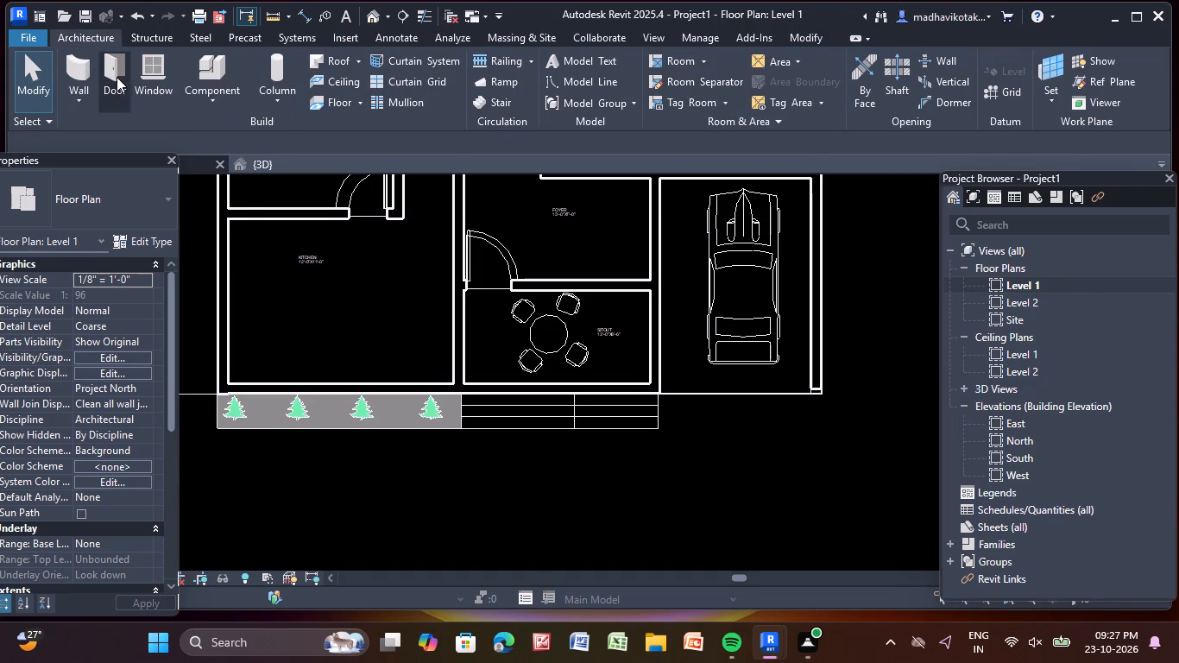
pyautogui.click(116, 73)
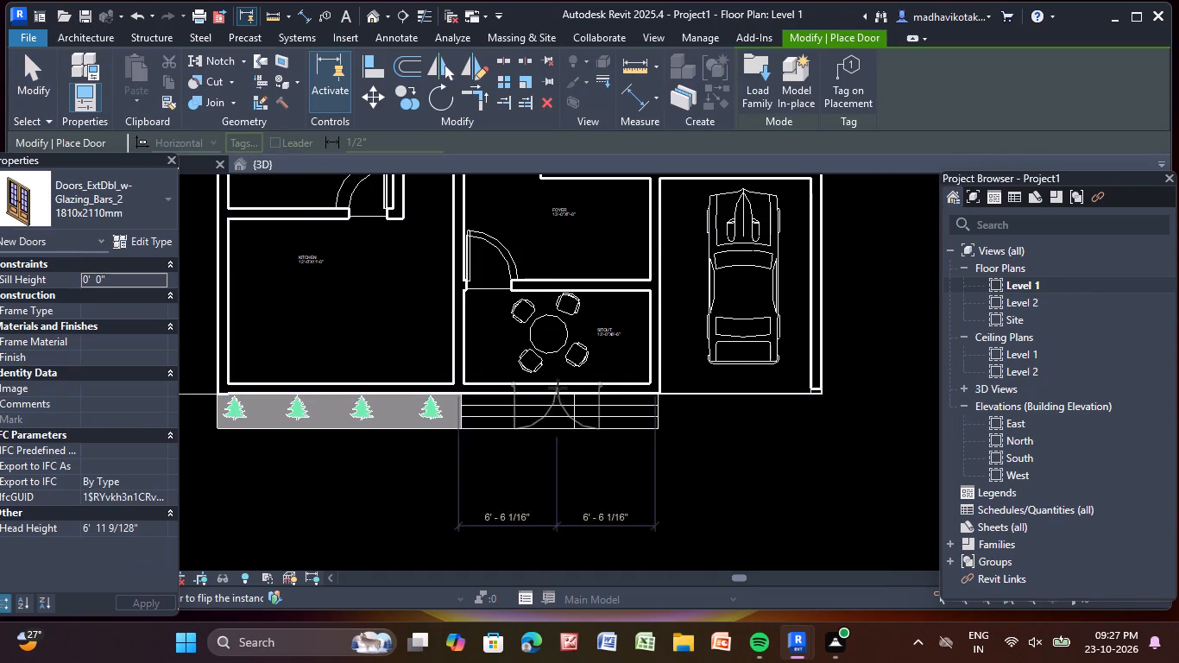
pyautogui.scroll(4, 547, 395)
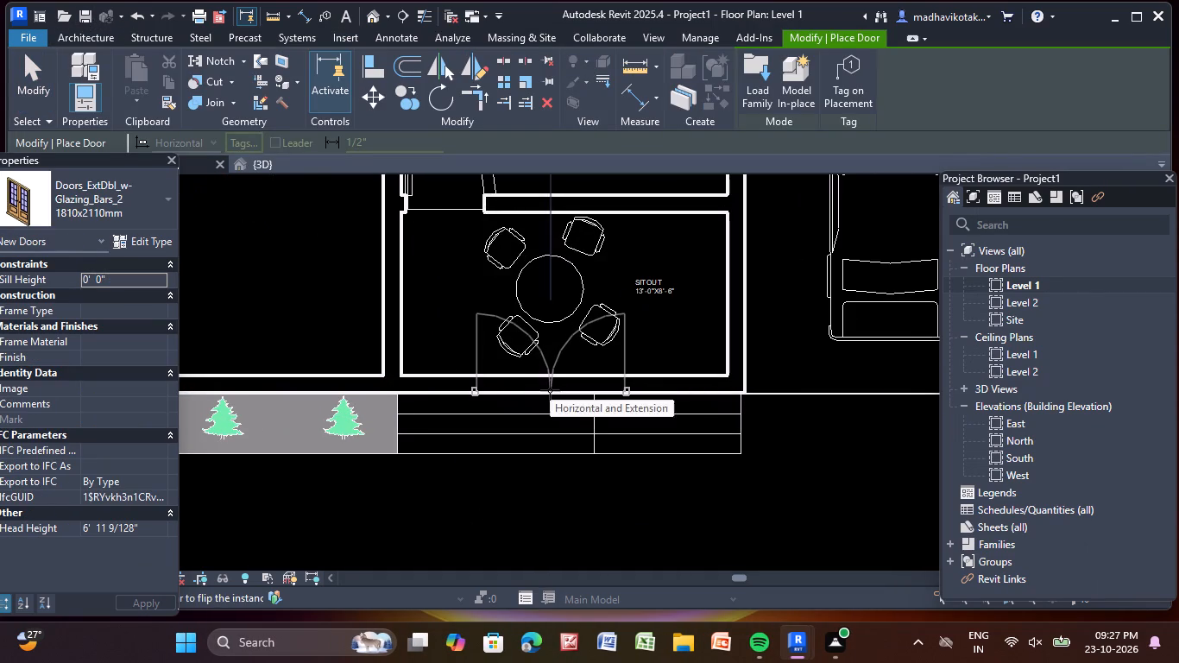
pyautogui.click(551, 388)
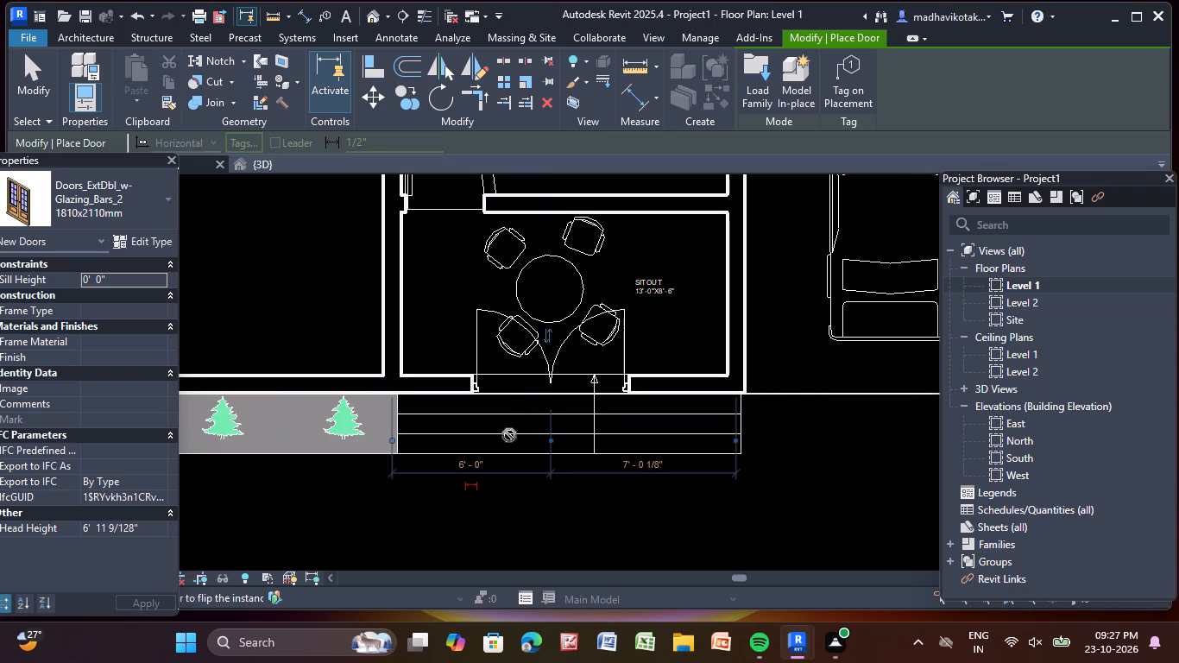
pyautogui.press('Escape')
pyautogui.press('Escape')
pyautogui.press('Escape')
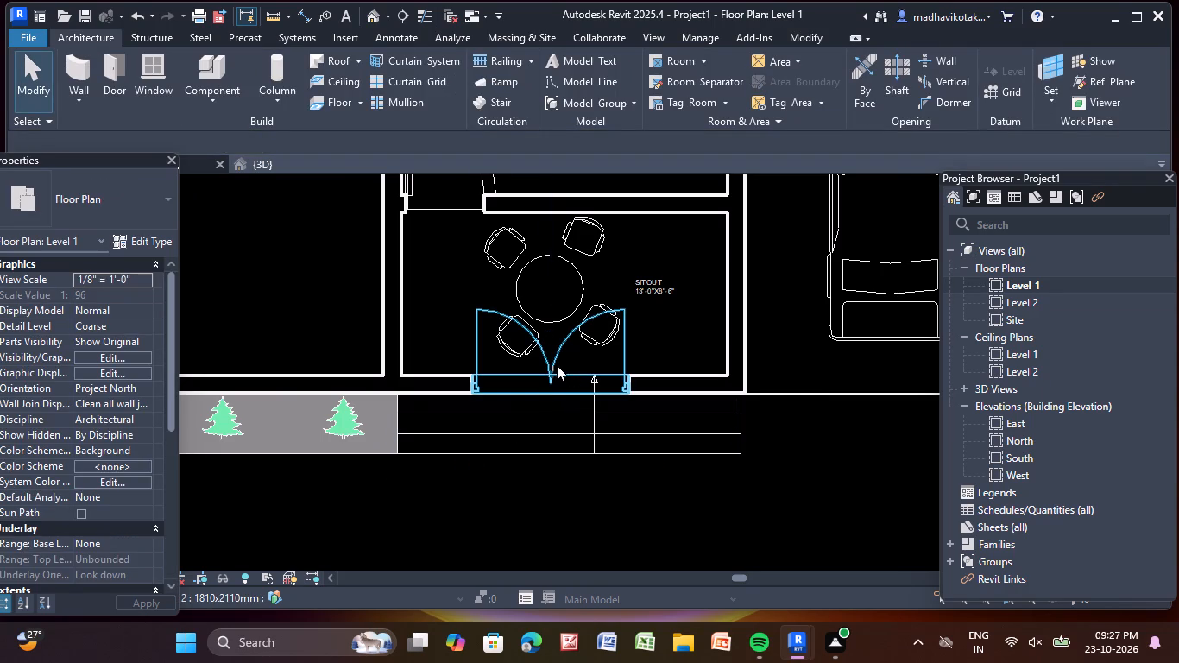
# Examine the double entrance door, its threshold and the front facade in the 3D view.
pyautogui.click(369, 16)
pyautogui.keyDown('shift'); pyautogui.moveTo(577, 423); pyautogui.dragTo(582, 367, button='middle'); pyautogui.keyUp('shift')
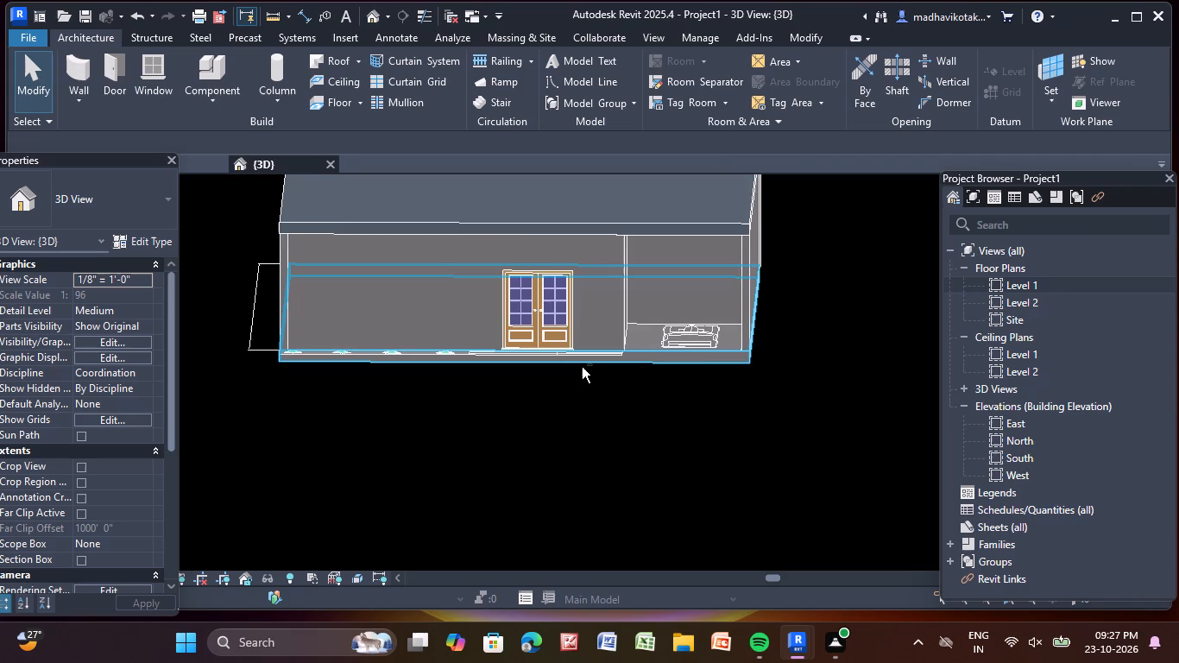
pyautogui.keyDown('shift'); pyautogui.moveTo(582, 367); pyautogui.dragTo(589, 359, button='middle'); pyautogui.keyUp('shift')
pyautogui.scroll(9, 575, 313)
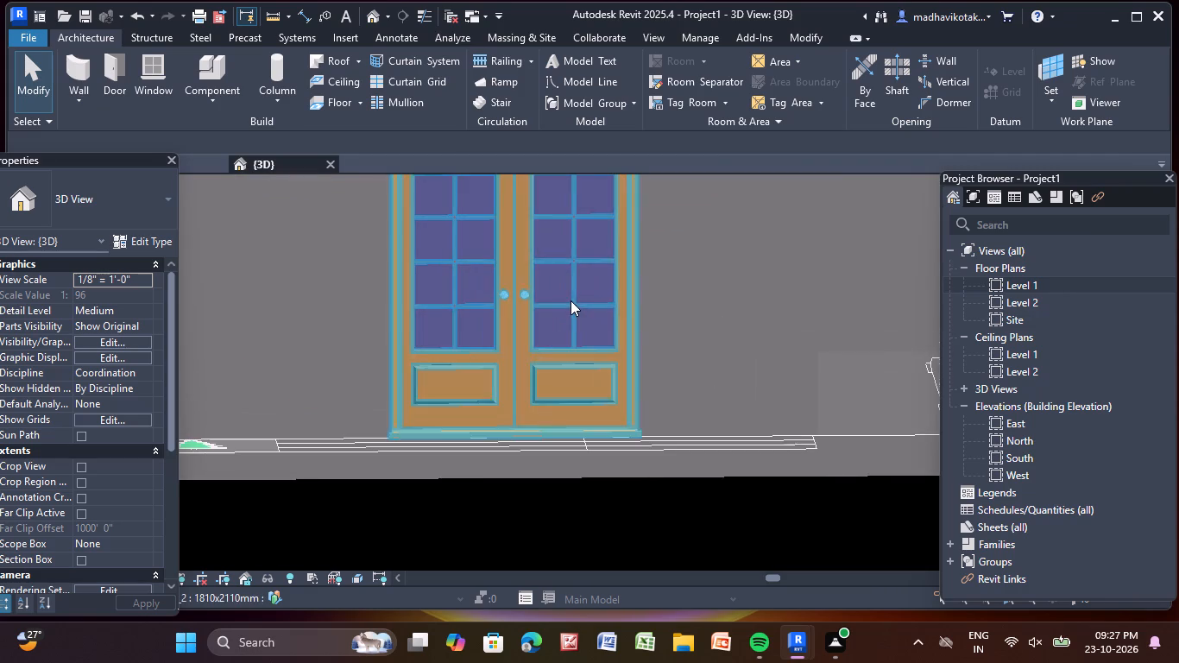
pyautogui.scroll(-2, 571, 308)
pyautogui.scroll(-4, 691, 412)
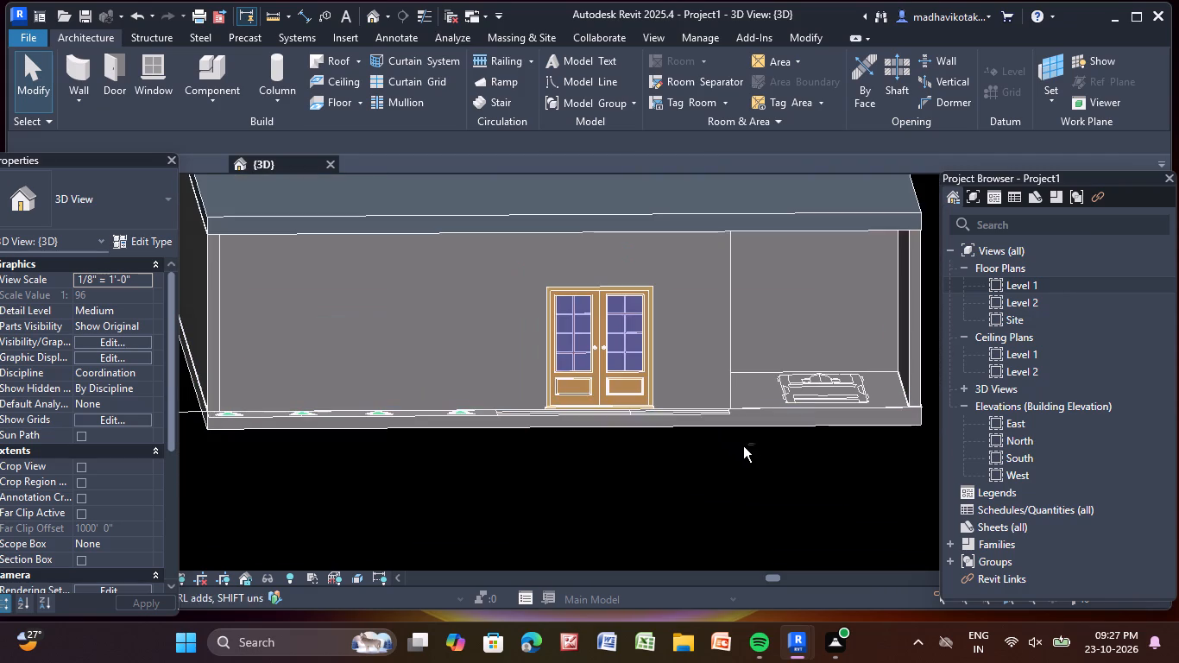
pyautogui.keyDown('shift'); pyautogui.middleClick(742, 445); pyautogui.keyUp('shift')
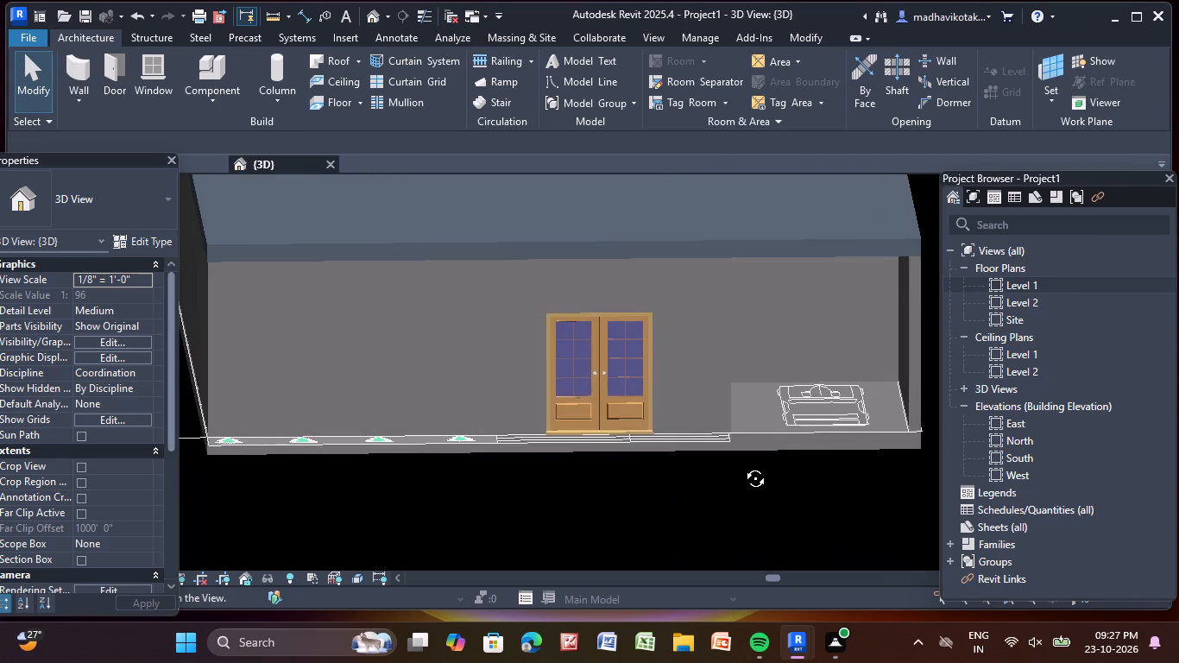
pyautogui.keyDown('shift'); pyautogui.scroll(4, 595, 426); pyautogui.keyUp('shift')
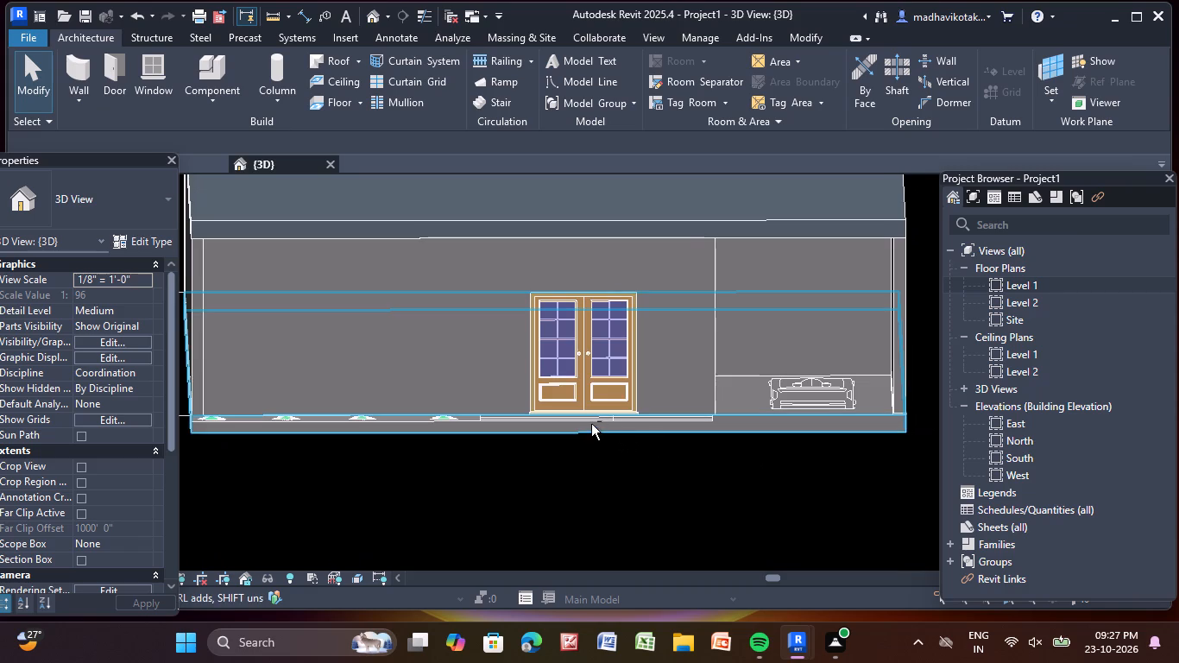
pyautogui.keyDown('shift'); pyautogui.scroll(4, 591, 424); pyautogui.keyUp('shift')
pyautogui.scroll(13, 593, 439)
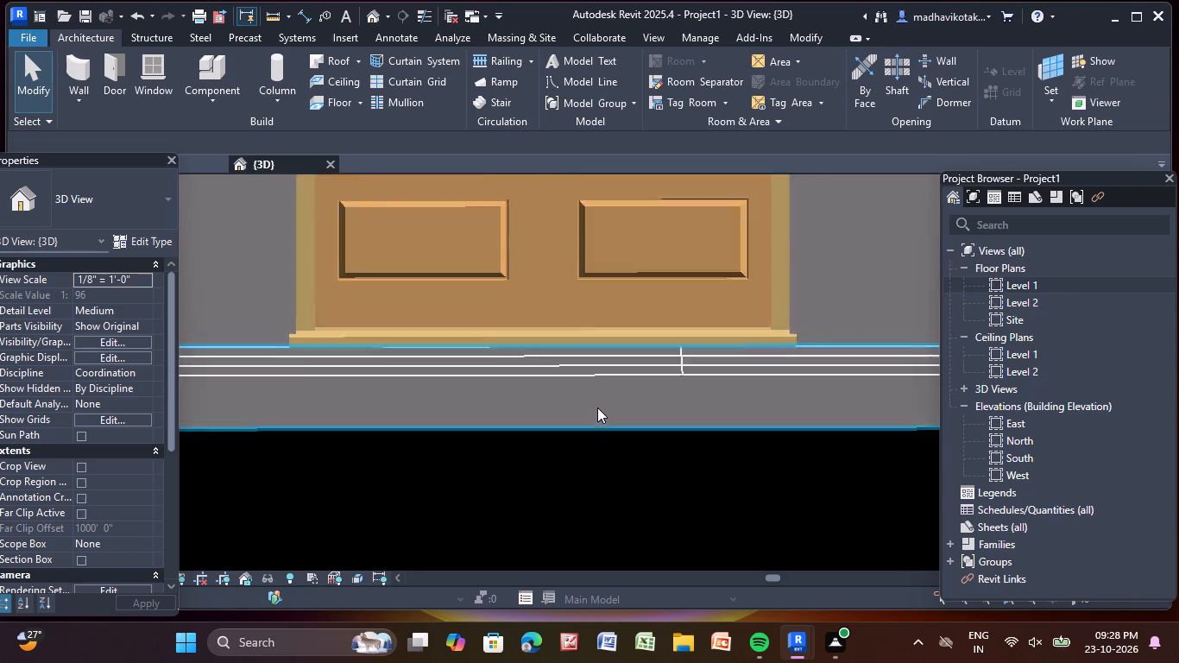
pyautogui.scroll(20, 597, 407)
pyautogui.scroll(6, 597, 407)
pyautogui.scroll(-6, 596, 404)
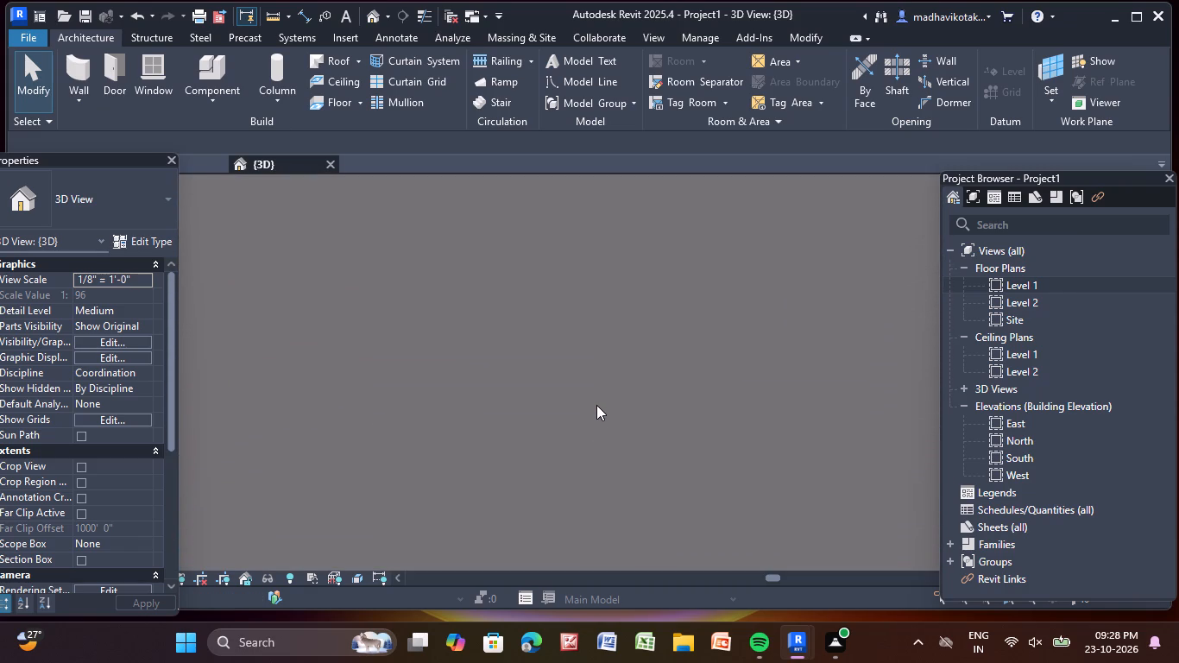
pyautogui.scroll(-20, 596, 405)
pyautogui.scroll(-15, 596, 405)
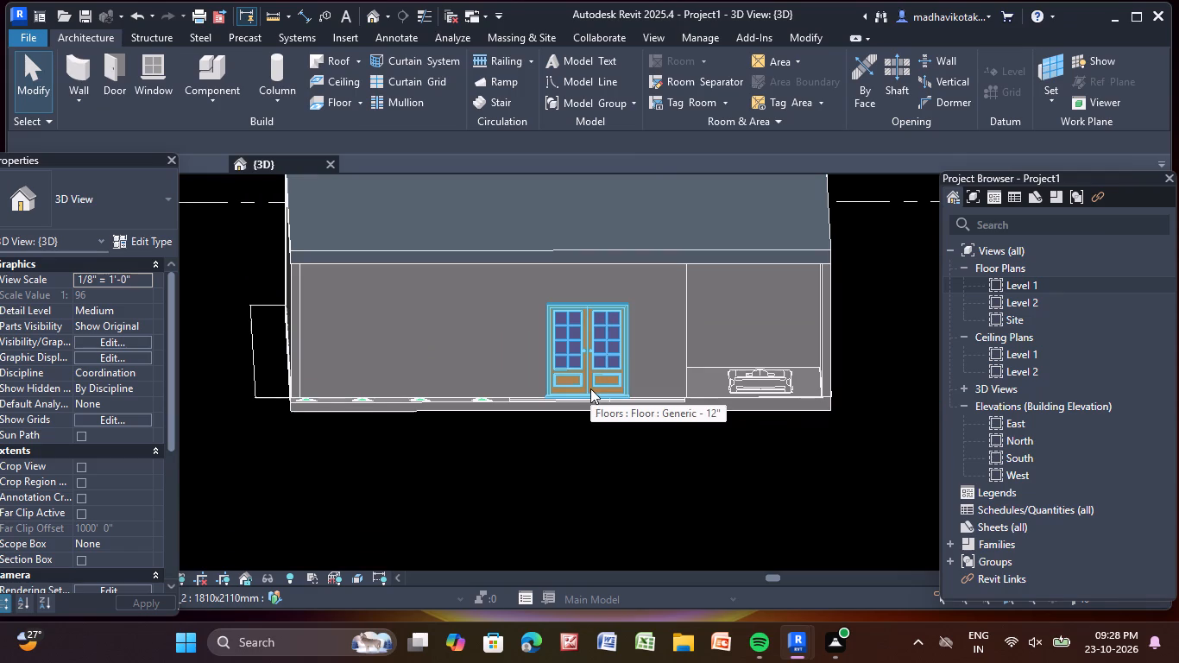
pyautogui.scroll(-1, 619, 372)
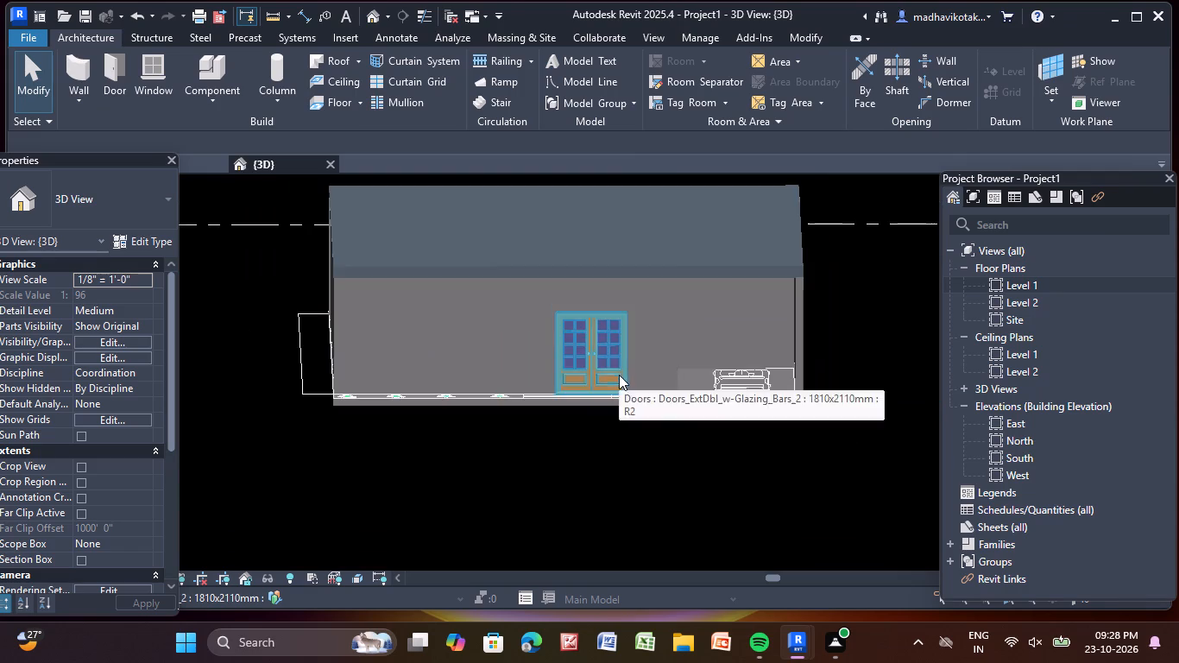
pyautogui.moveTo(685, 407); pyautogui.dragTo(689, 447, button='middle')
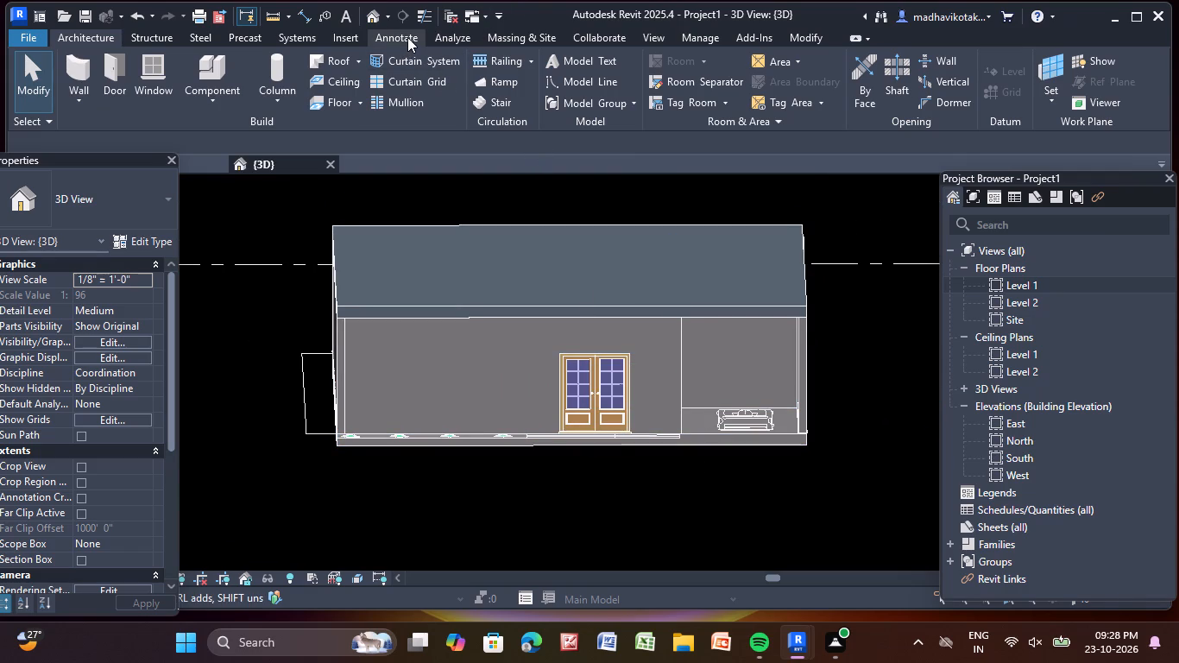
# Open the Level 1 floor plan for placing windows.
pyautogui.click(155, 76)
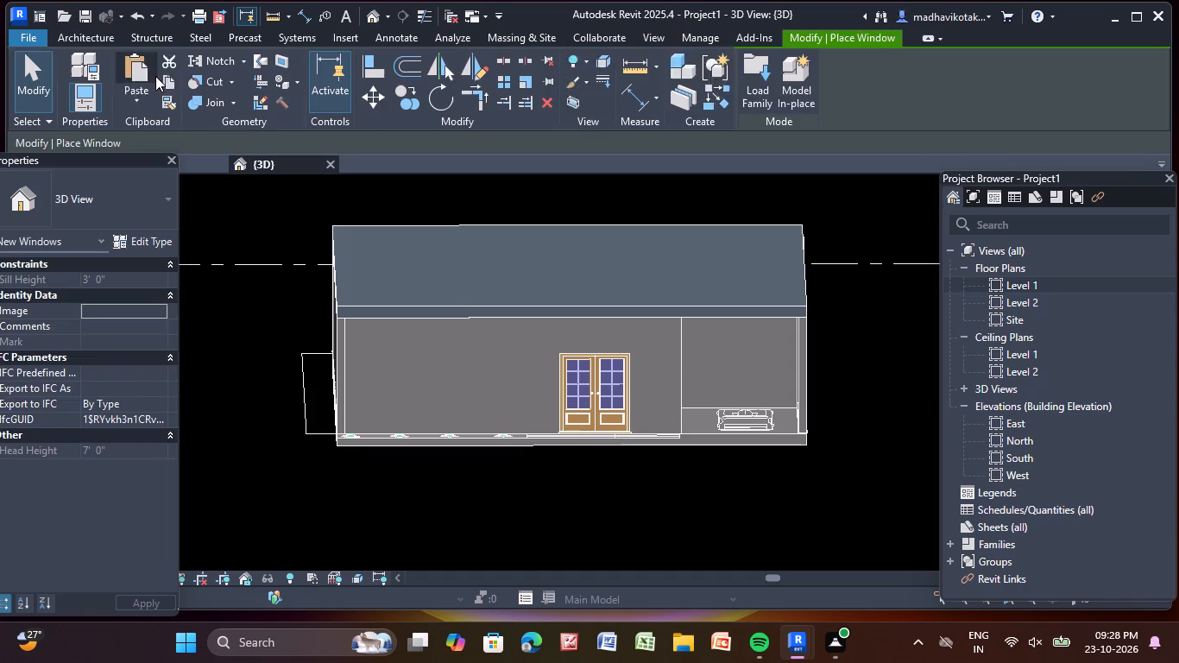
pyautogui.click(1026, 283)
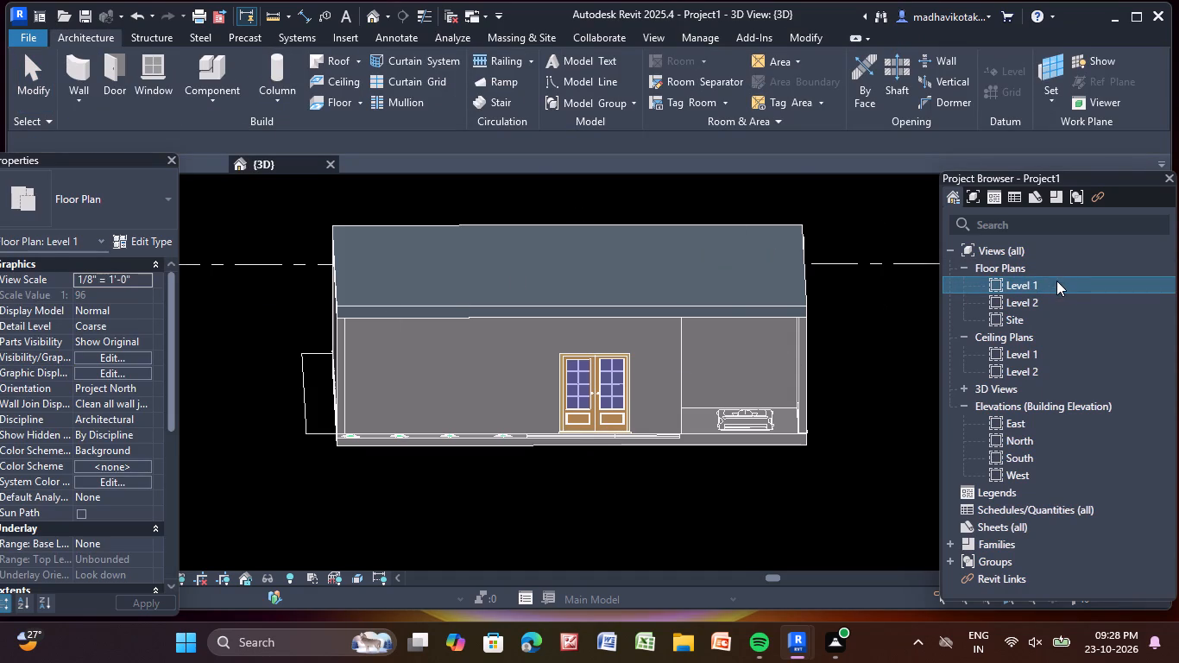
pyautogui.doubleClick(1056, 280)
pyautogui.scroll(-2, 473, 448)
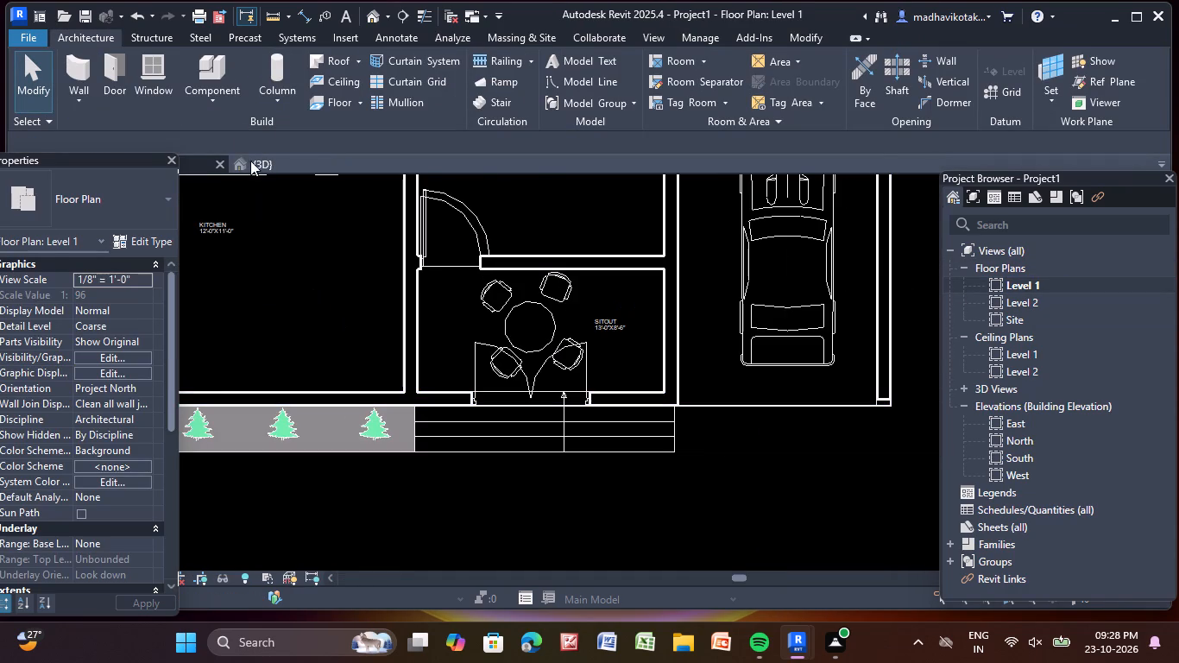
# Load the window families Windows_Tpl_Plain and Windows_Tpl_Casement_Top-Hung_Side from the Windows category of the Autodesk family library.
pyautogui.click(147, 62)
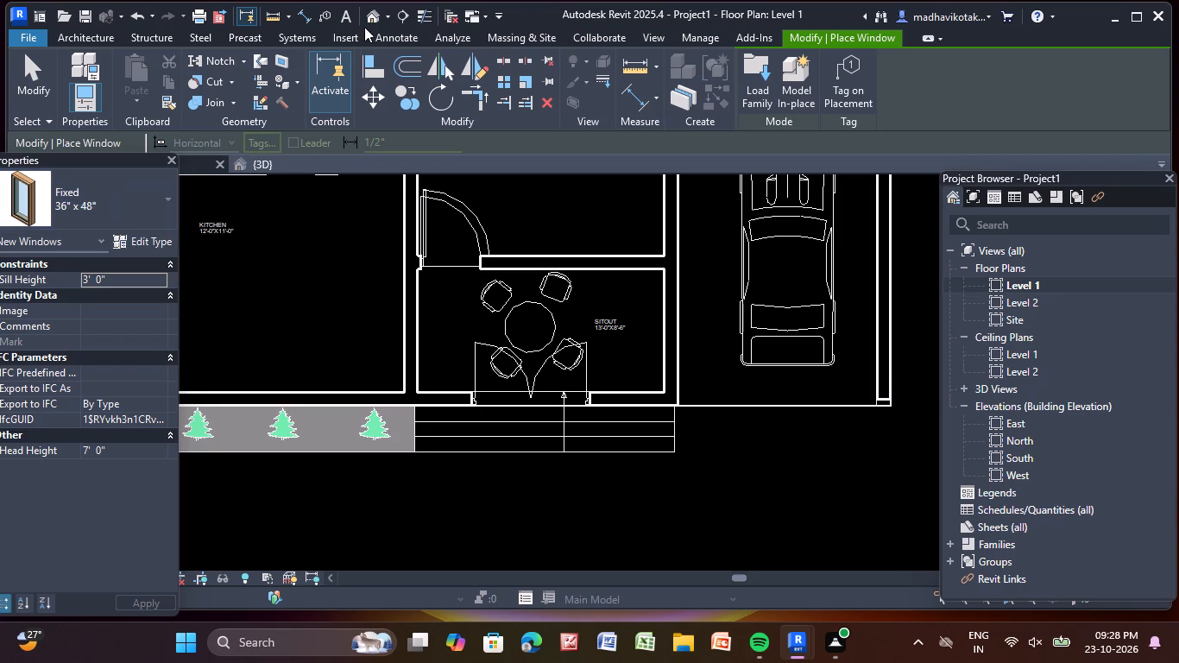
pyautogui.click(334, 40)
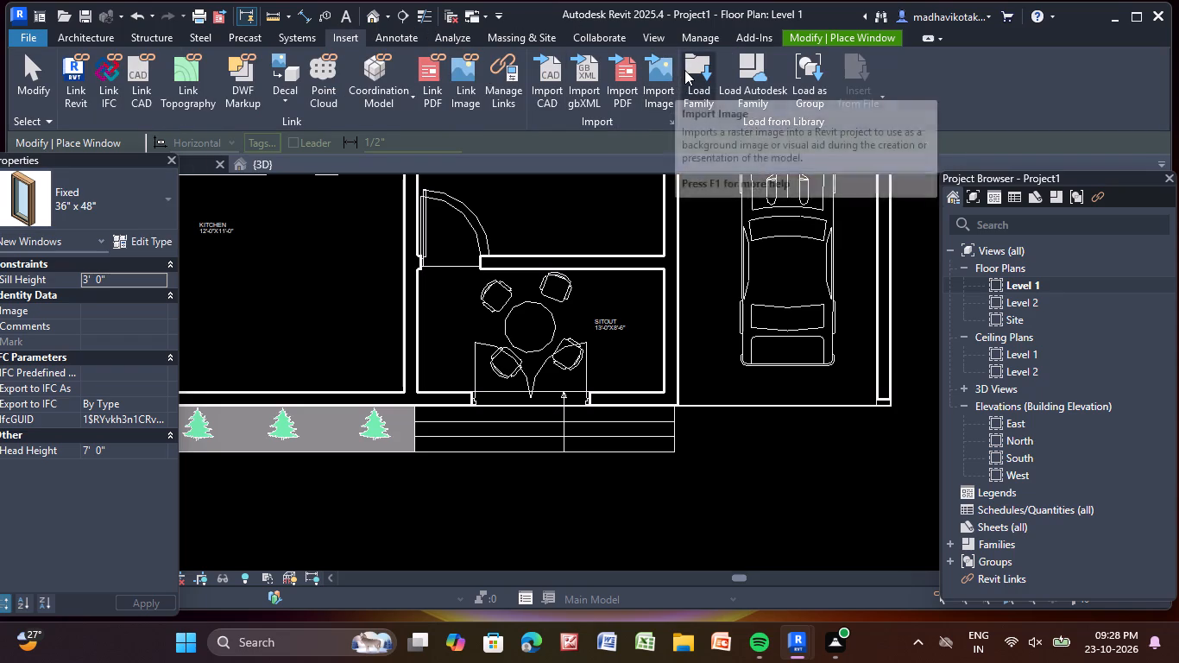
pyautogui.click(684, 69)
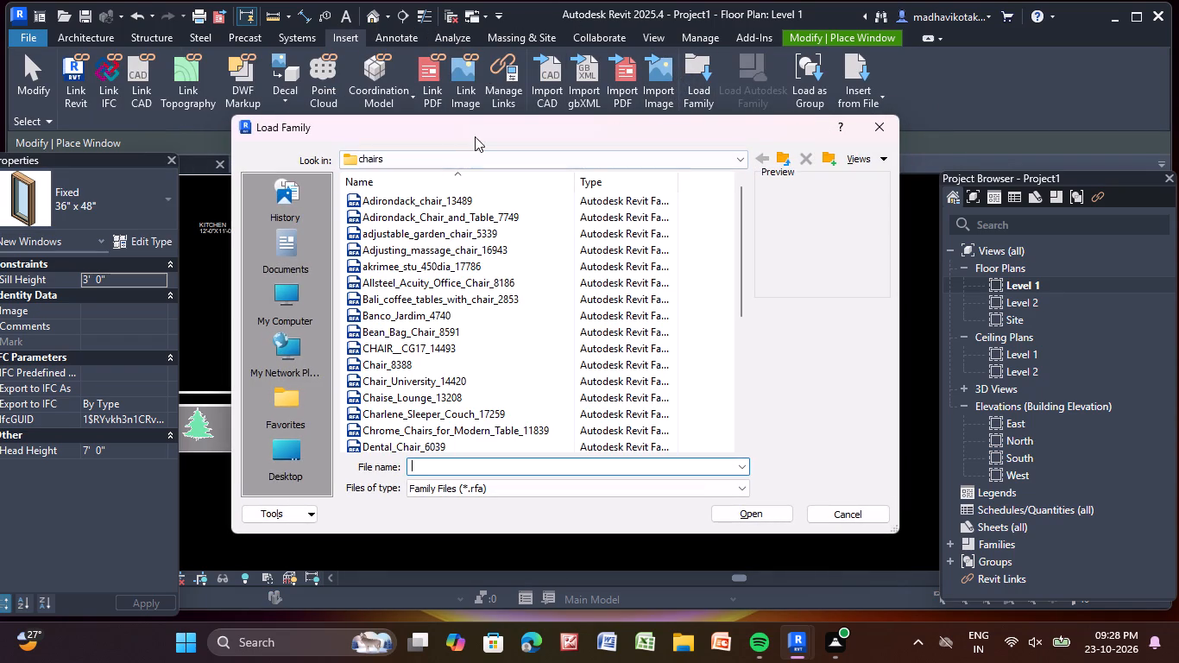
pyautogui.click(874, 130)
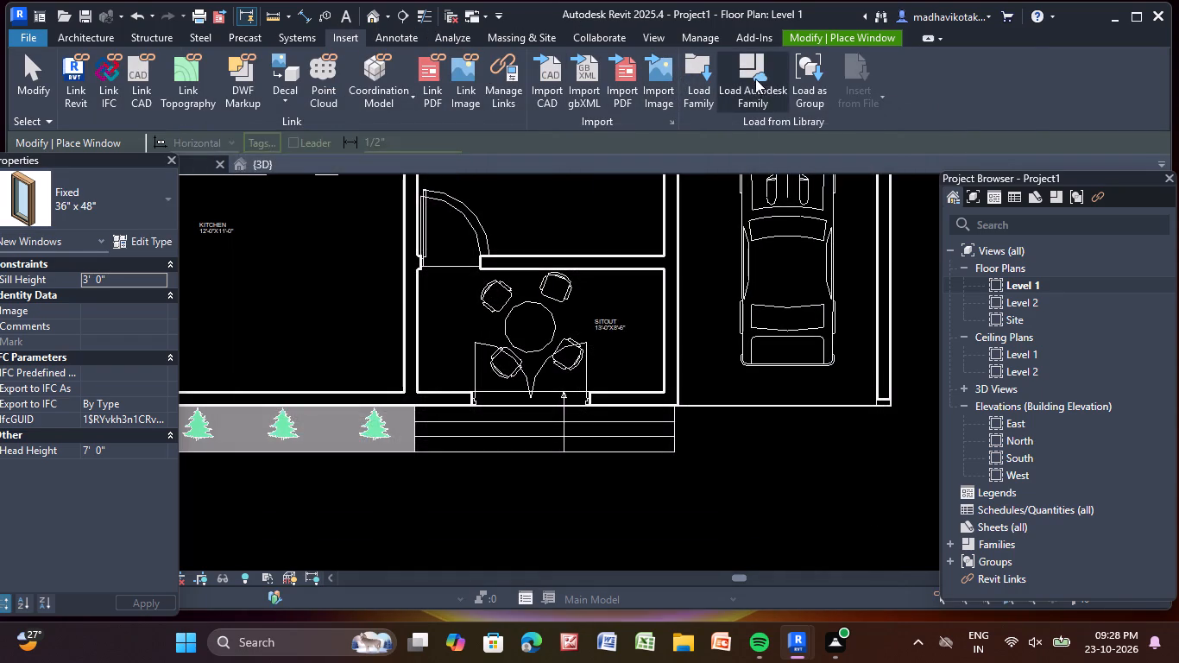
pyautogui.click(755, 78)
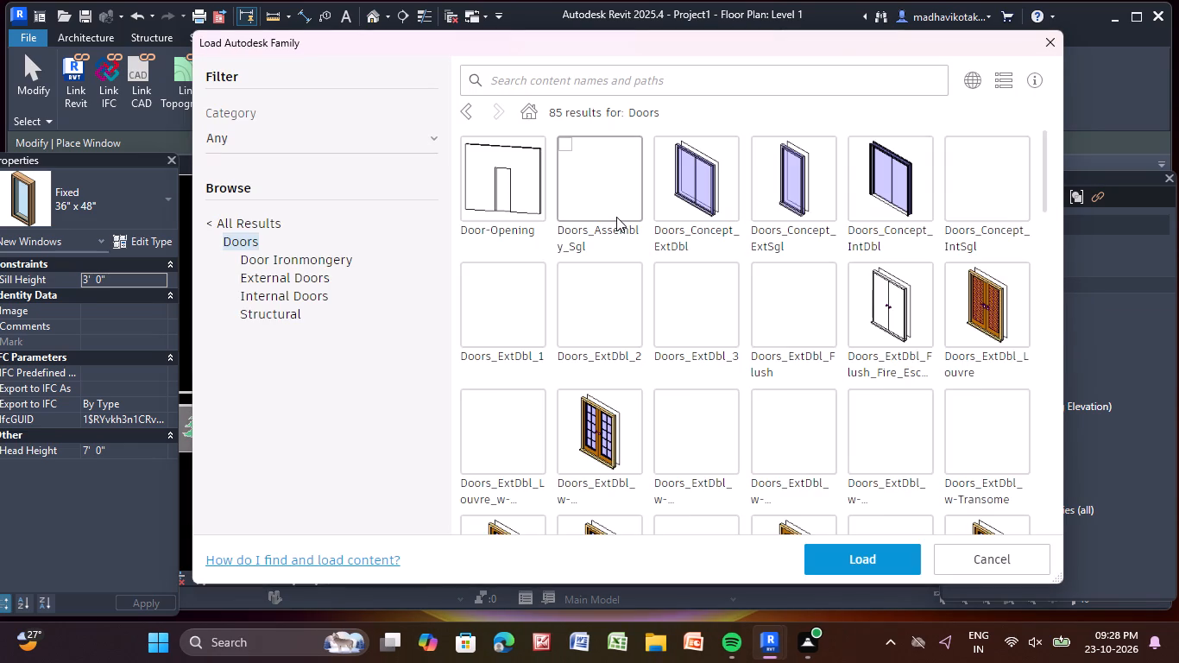
pyautogui.scroll(-5, 615, 212)
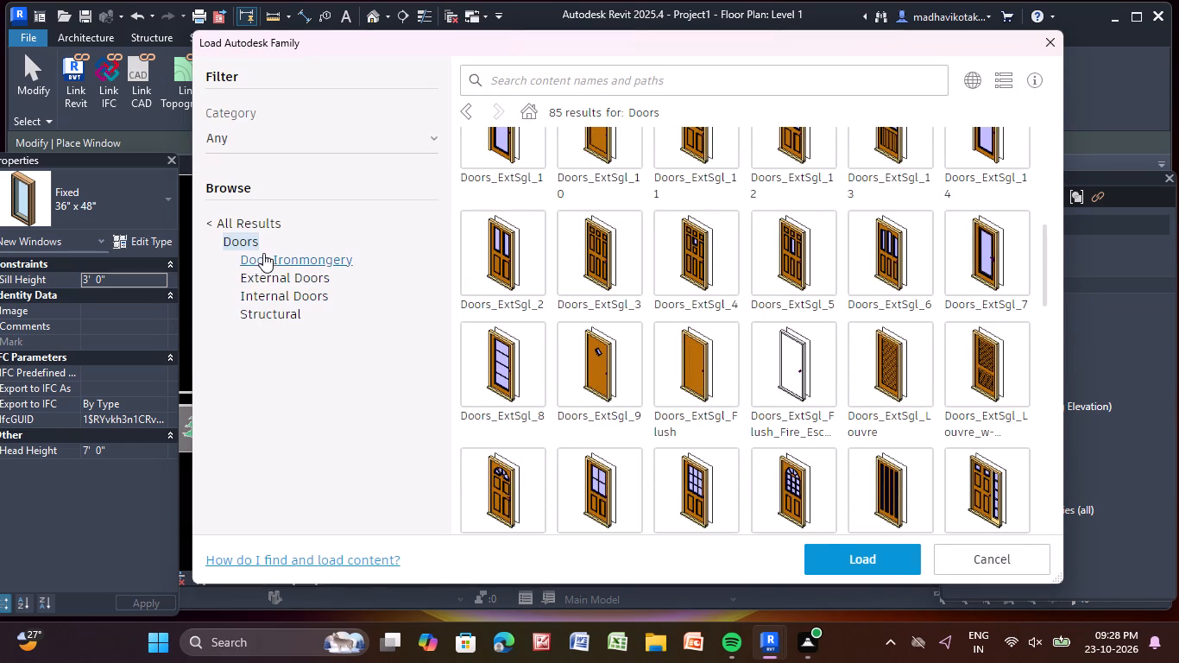
pyautogui.click(257, 218)
pyautogui.scroll(-6, 318, 340)
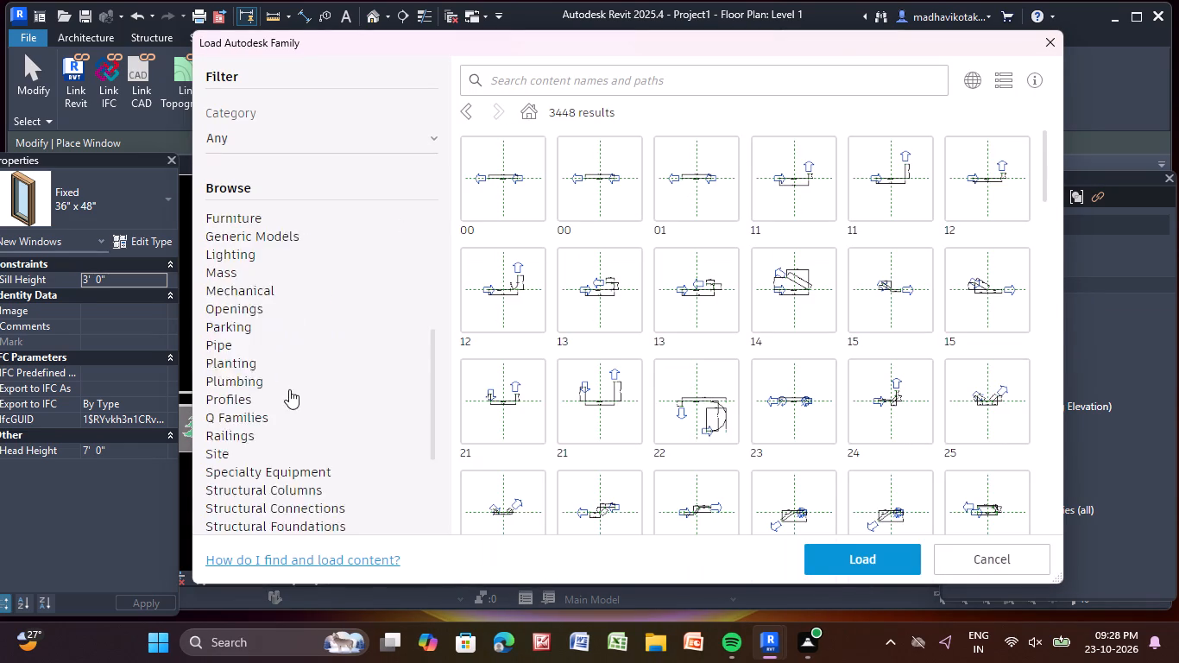
pyautogui.scroll(-5, 293, 384)
pyautogui.click(236, 521)
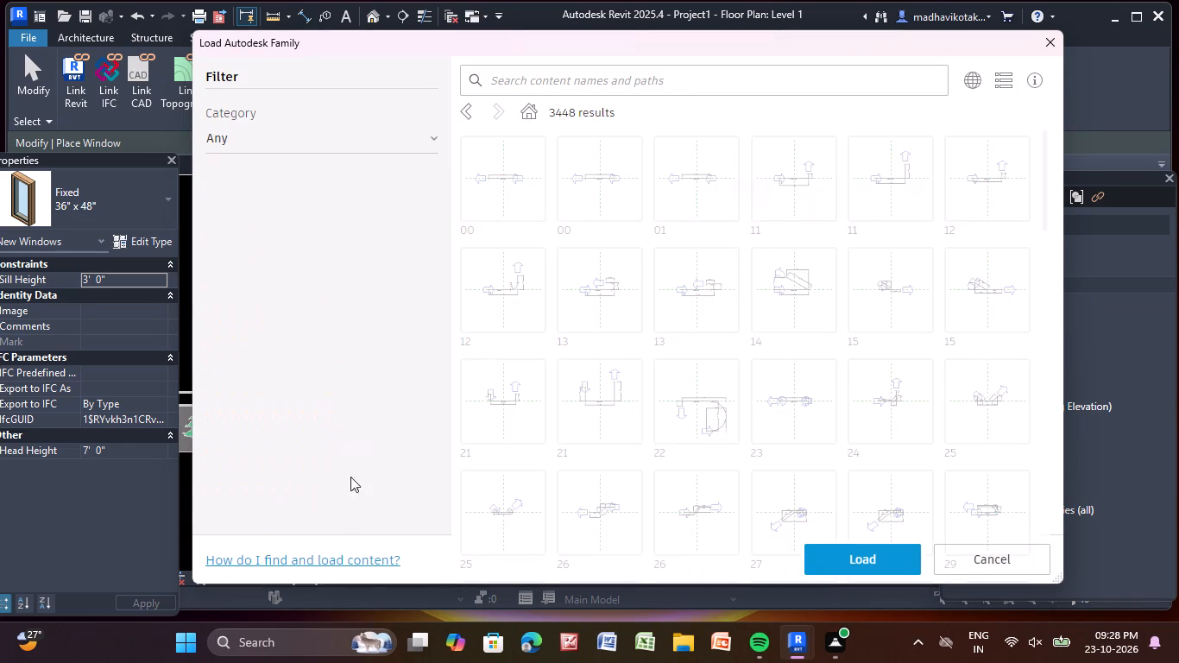
pyautogui.scroll(-9, 636, 294)
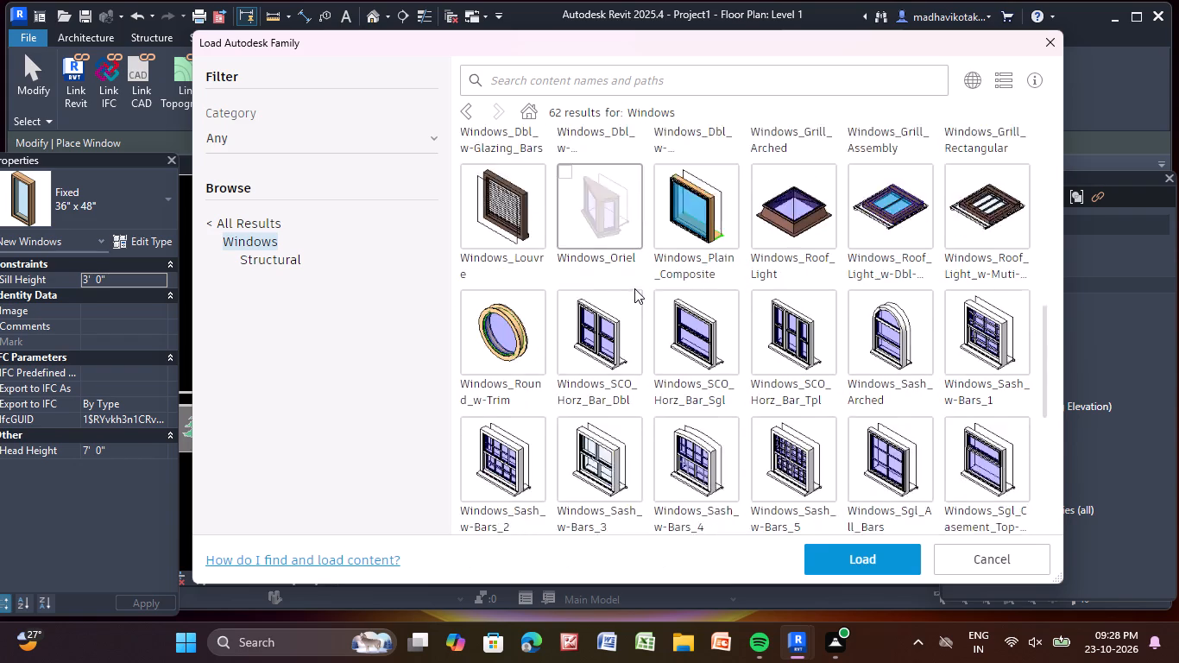
pyautogui.scroll(-9, 634, 288)
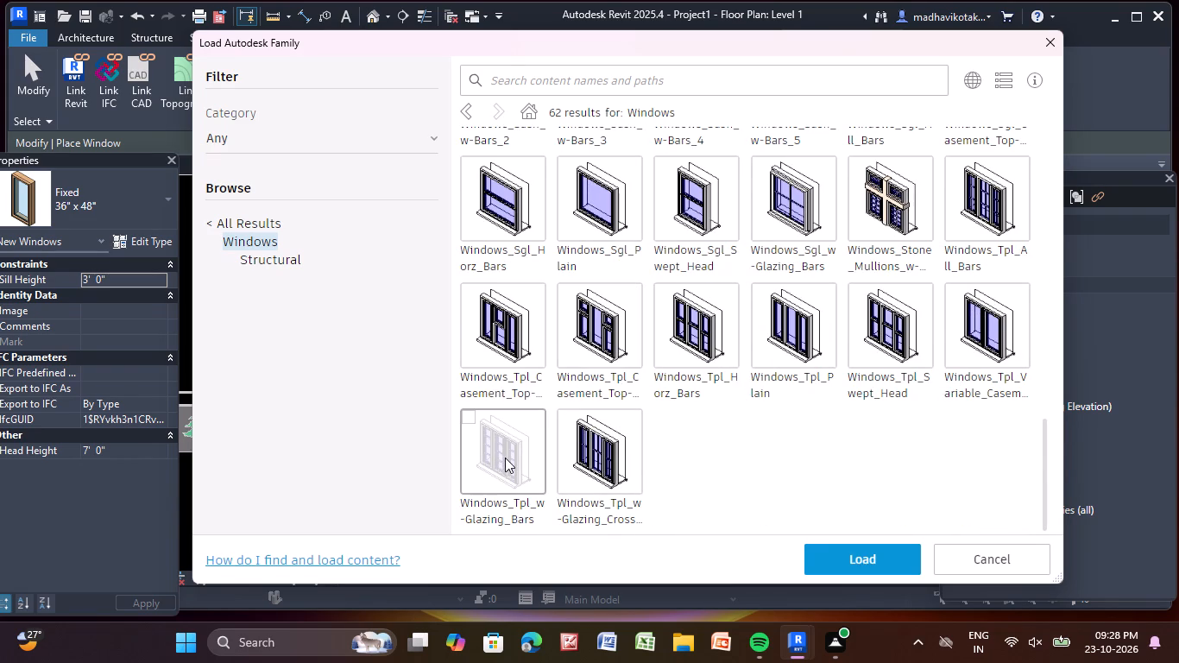
pyautogui.click(778, 344)
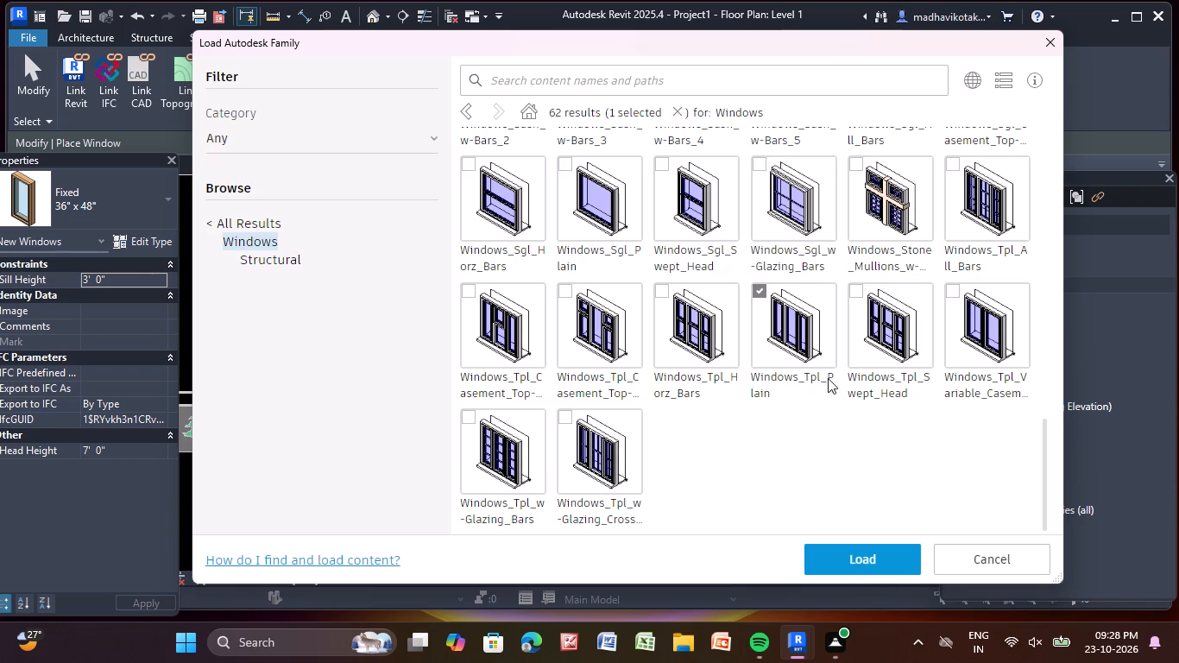
pyautogui.click(620, 338)
pyautogui.click(880, 556)
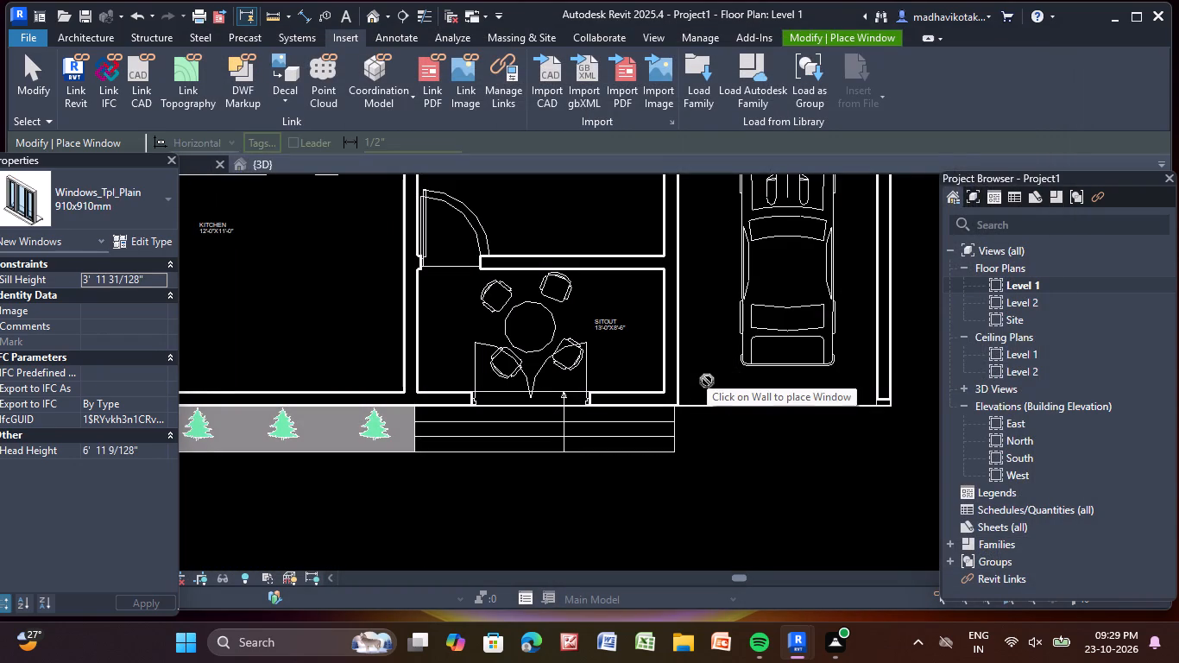
# Place a Window-Casement-Double 34" x 36" window in the kitchen's front wall, centred about 7' 0" from the west outer wall.
pyautogui.click(72, 38)
pyautogui.click(152, 74)
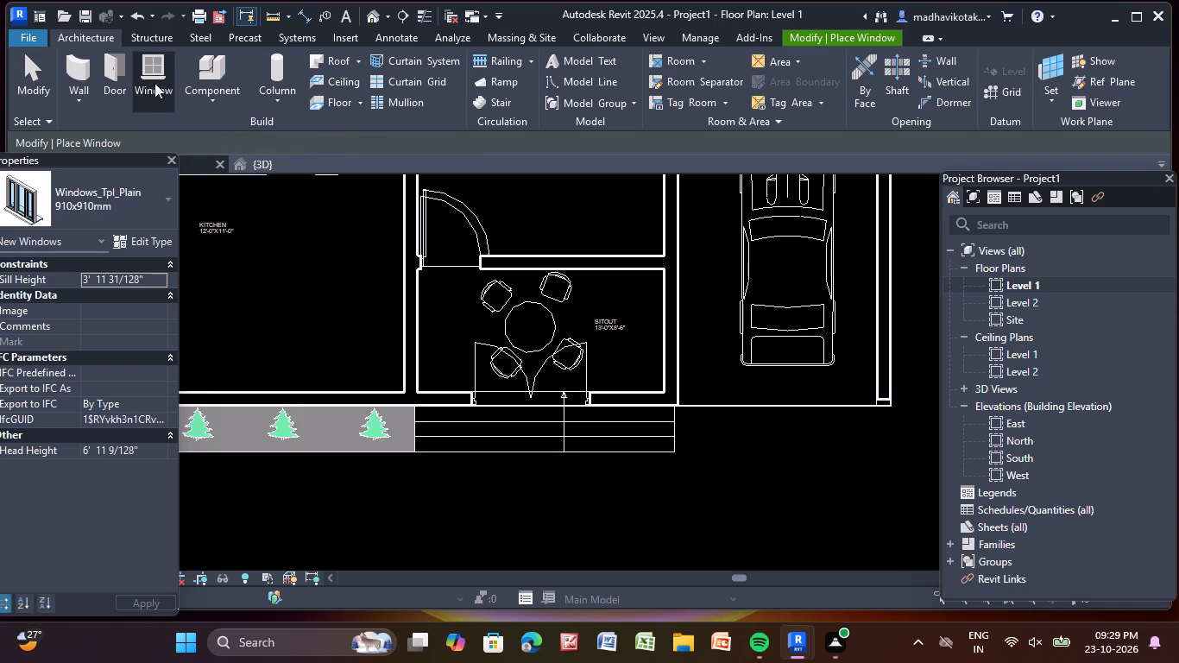
pyautogui.scroll(-2, 378, 435)
pyautogui.moveTo(420, 479); pyautogui.dragTo(784, 482, button='middle')
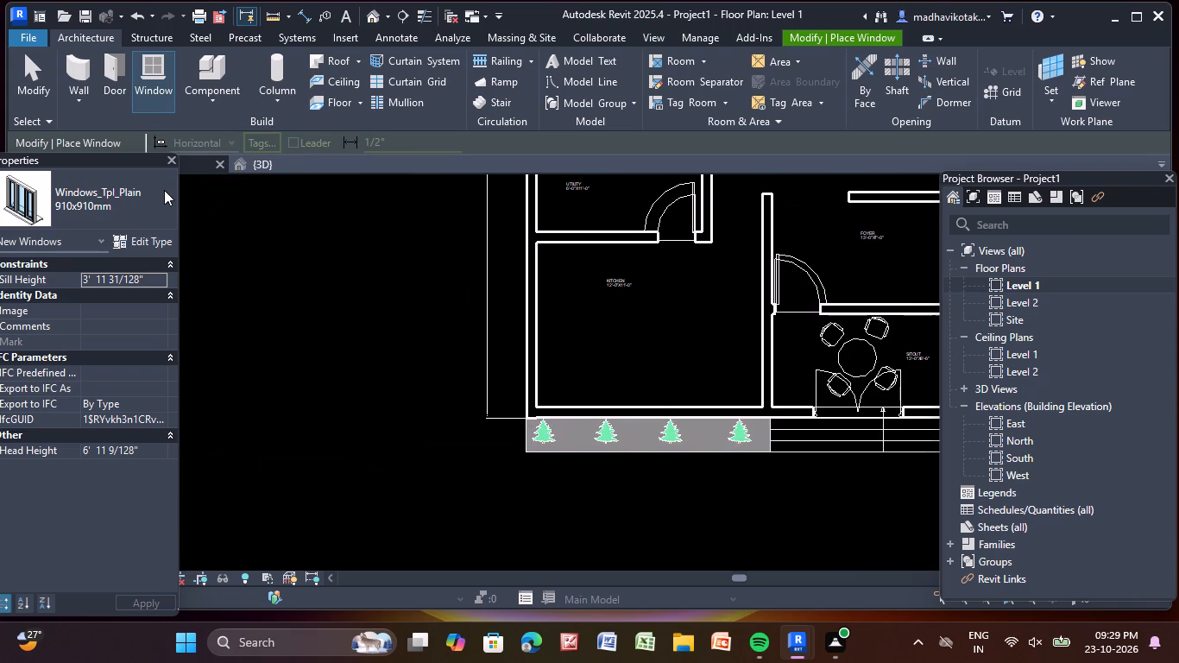
pyautogui.click(163, 193)
pyautogui.scroll(-5, 80, 374)
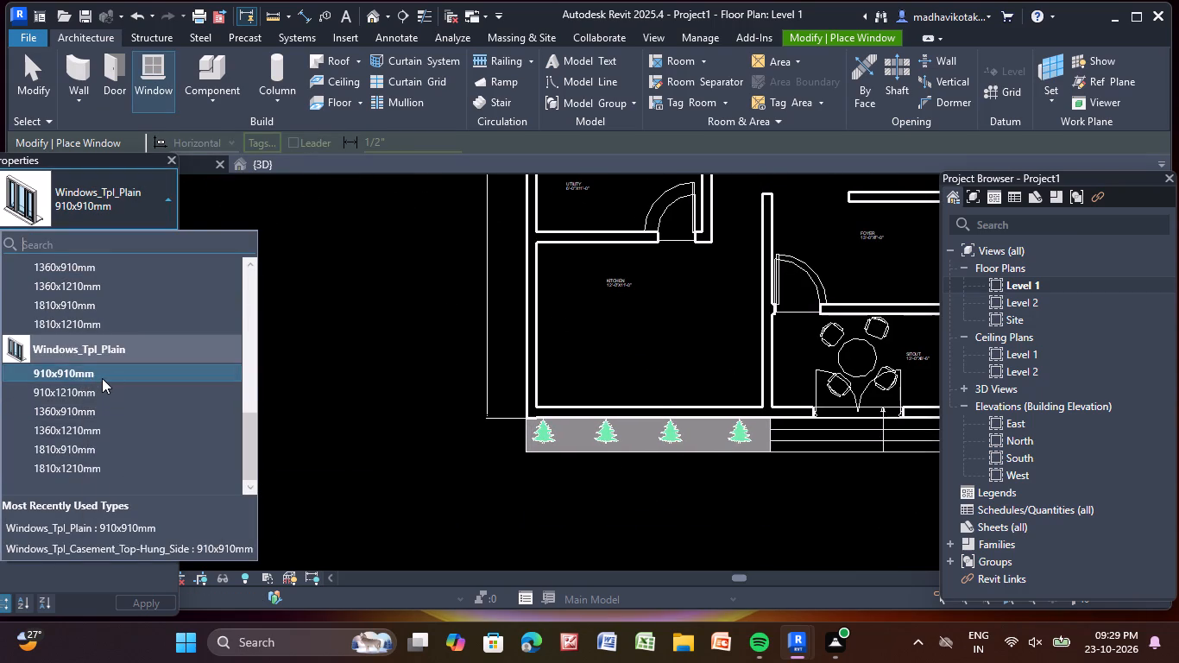
pyautogui.scroll(15, 102, 377)
pyautogui.scroll(-2, 100, 386)
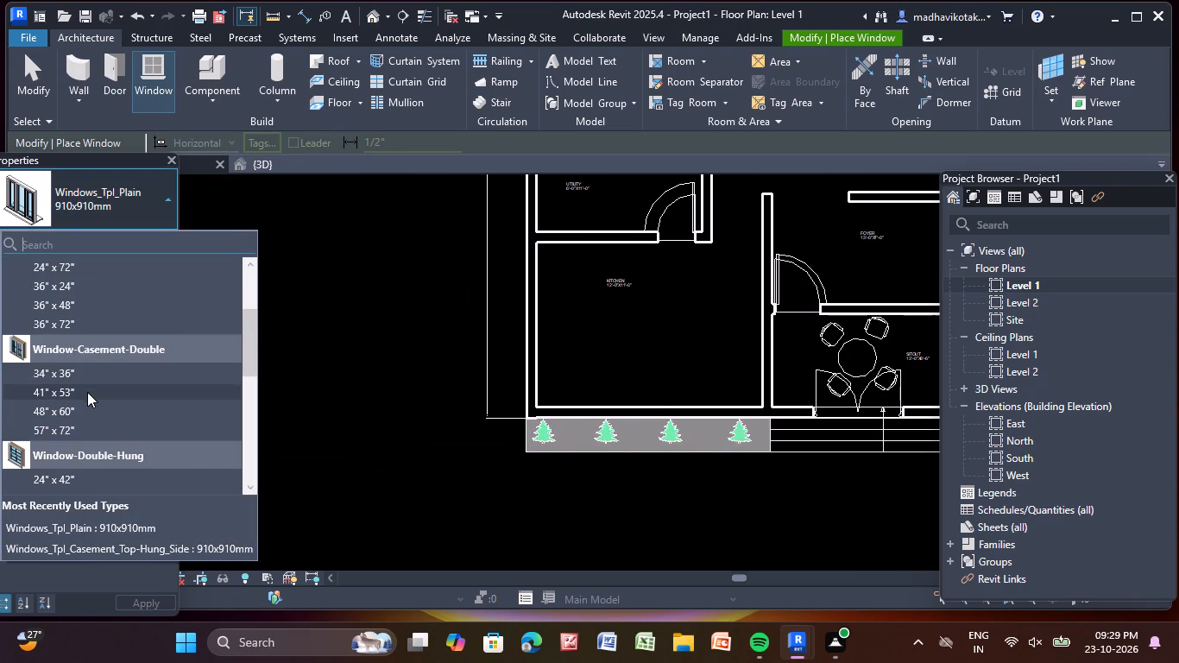
pyautogui.click(104, 375)
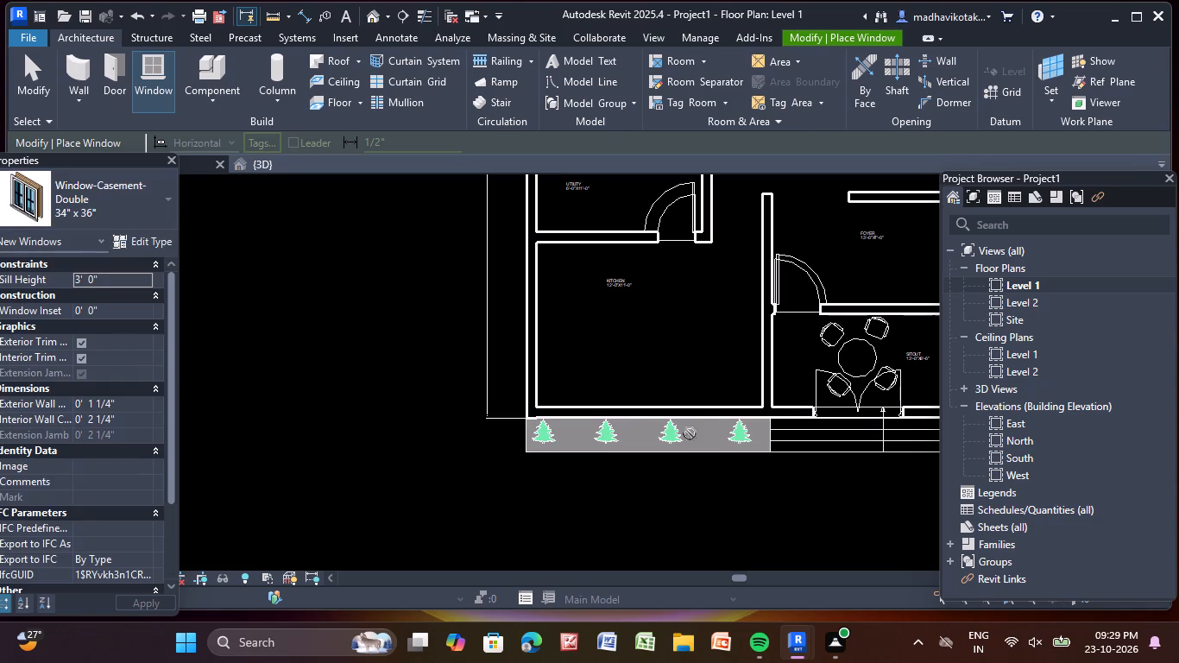
pyautogui.click(635, 420)
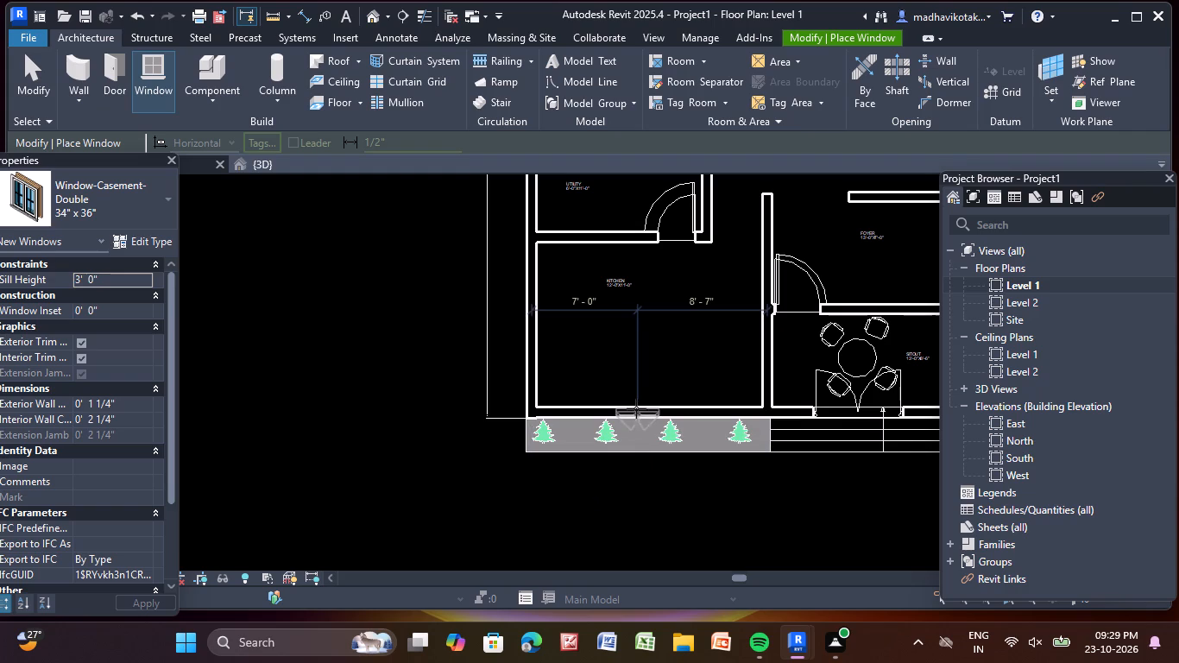
# Place a Window-Casement-Double 34" x 36" window in the utility's west outer wall, centred about 2' 8" from the wall on the staircase side.
pyautogui.scroll(-2, 571, 287)
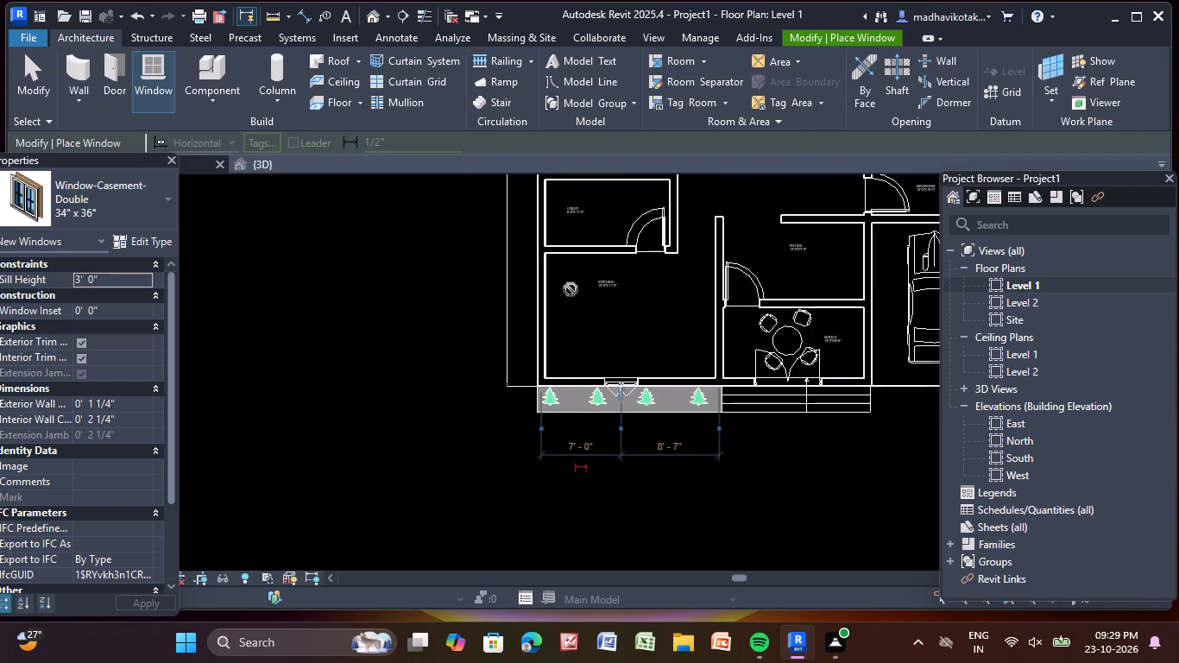
pyautogui.moveTo(569, 291); pyautogui.dragTo(475, 426, button='middle')
pyautogui.scroll(8, 466, 344)
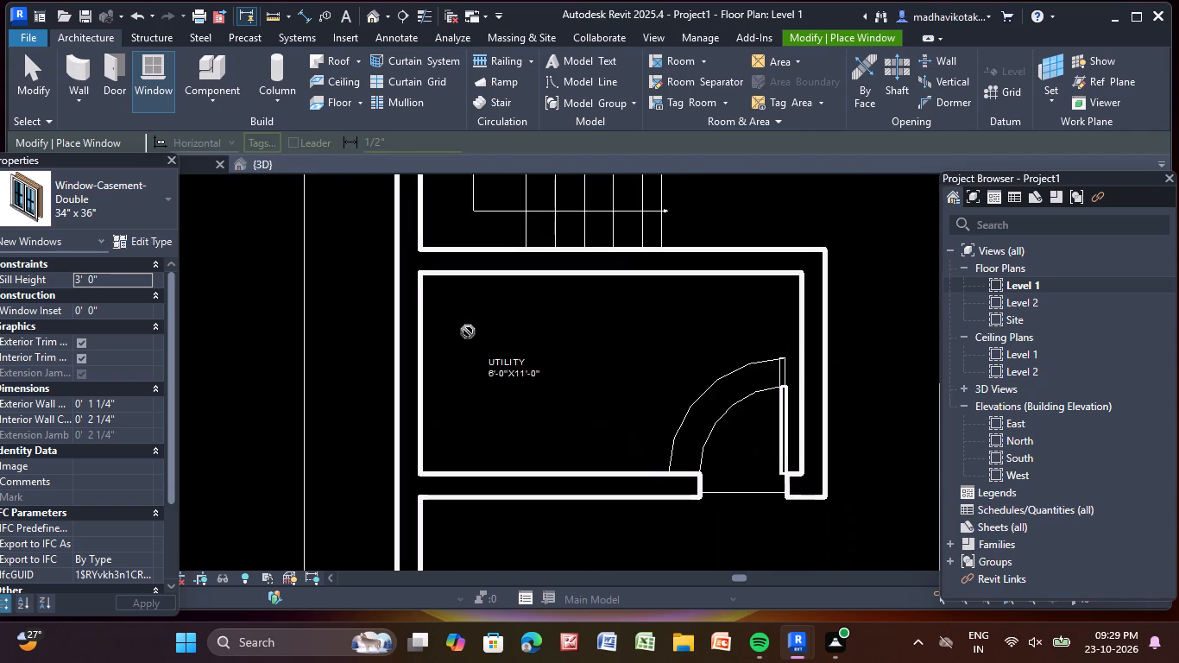
pyautogui.click(405, 353)
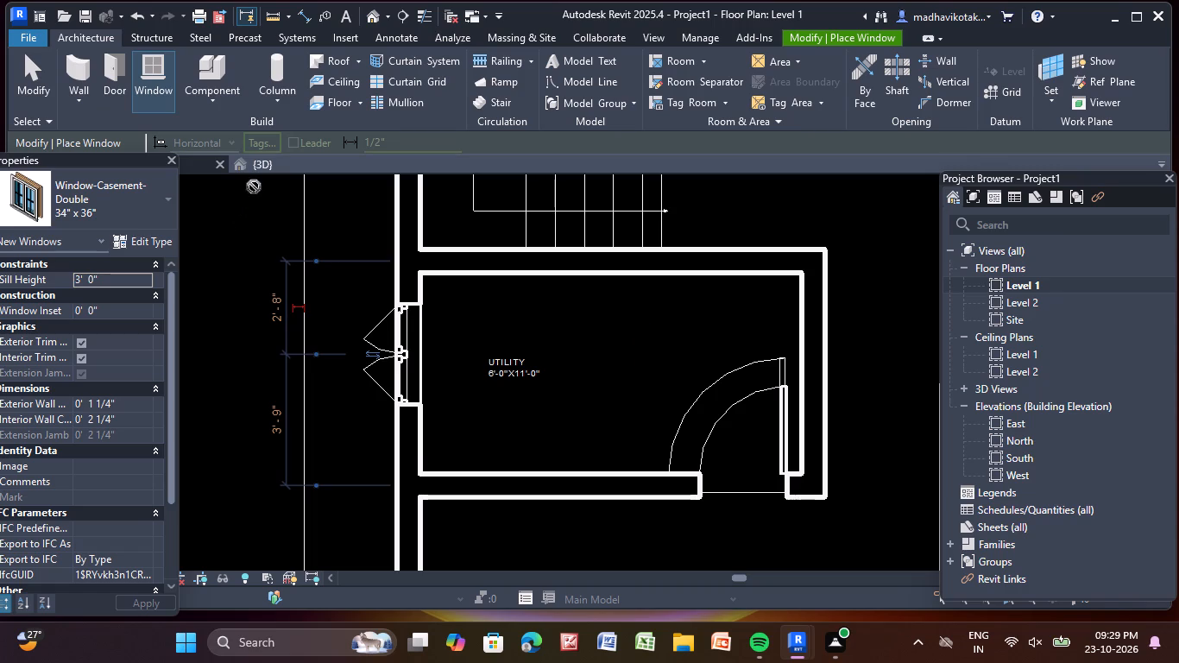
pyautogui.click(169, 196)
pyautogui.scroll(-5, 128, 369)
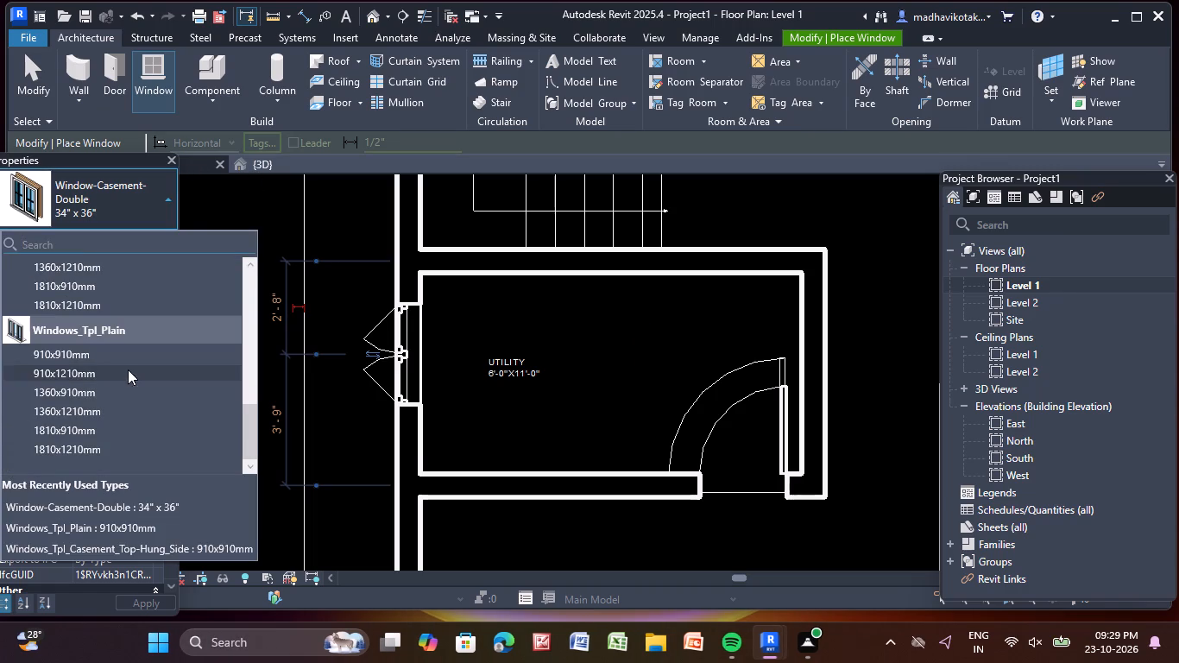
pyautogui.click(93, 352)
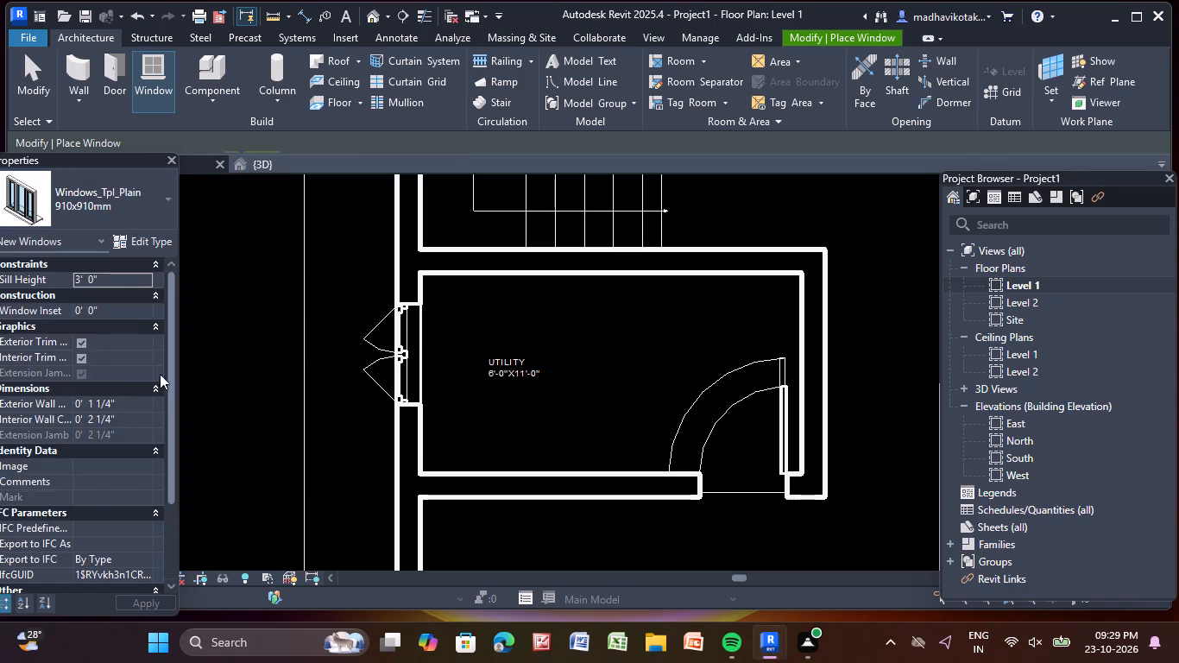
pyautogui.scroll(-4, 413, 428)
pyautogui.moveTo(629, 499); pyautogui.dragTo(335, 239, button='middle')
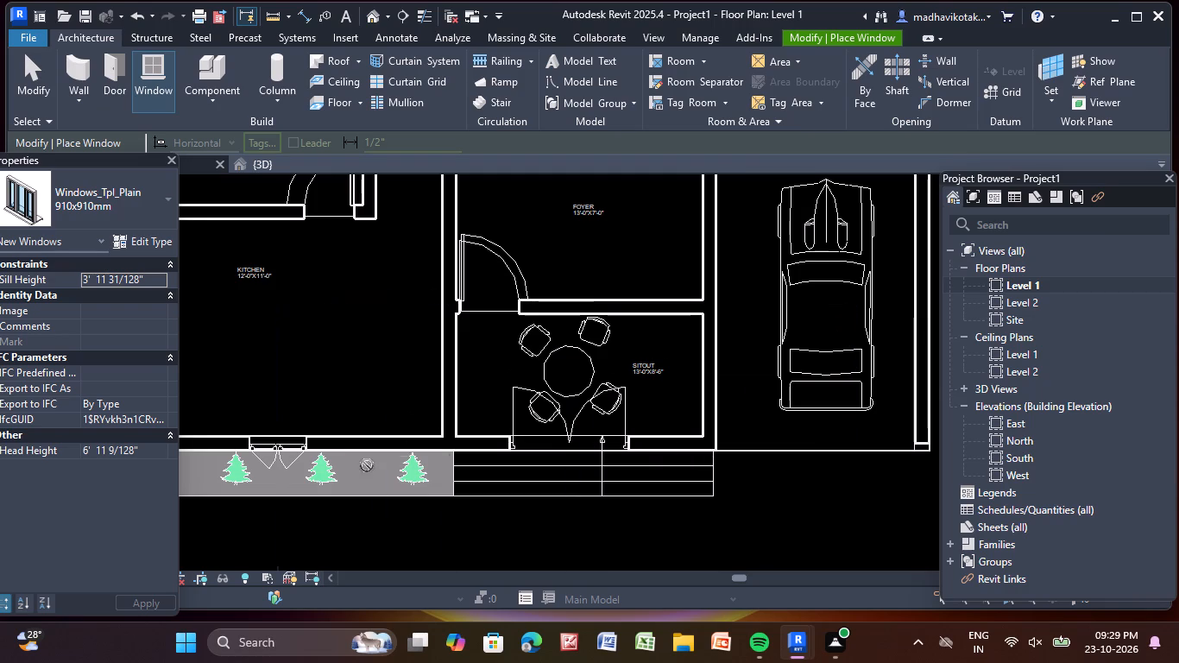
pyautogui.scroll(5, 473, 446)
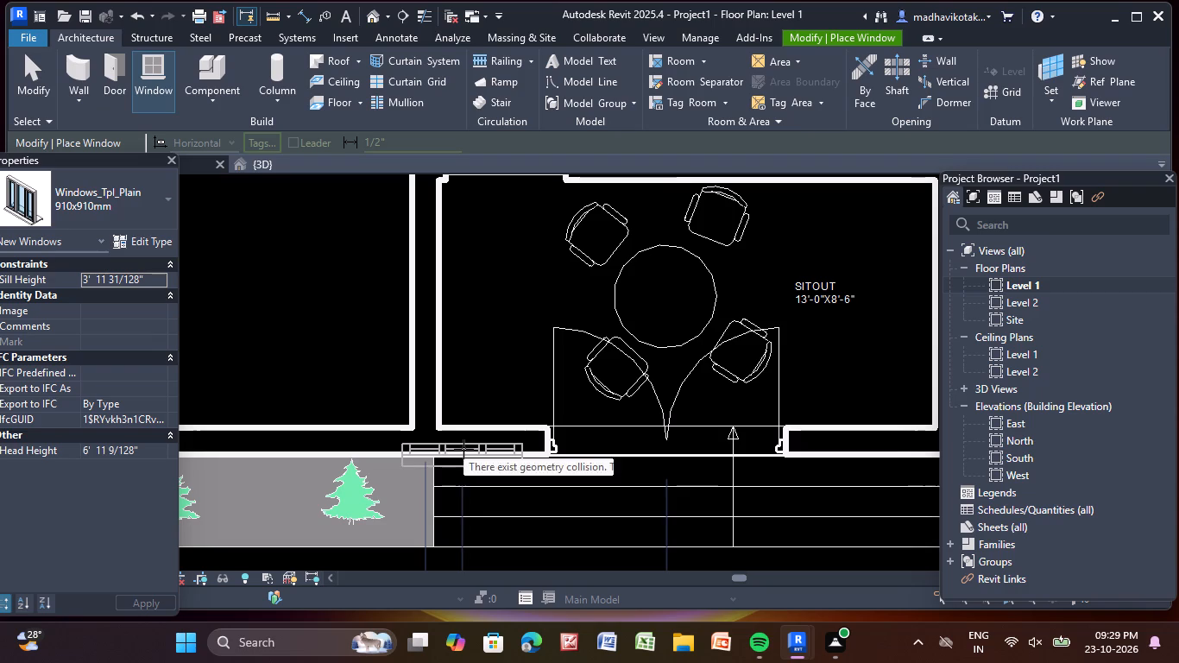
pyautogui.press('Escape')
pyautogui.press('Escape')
# Delete the 1810x2110mm double entrance door from the sitout's front wall.
pyautogui.click(554, 388)
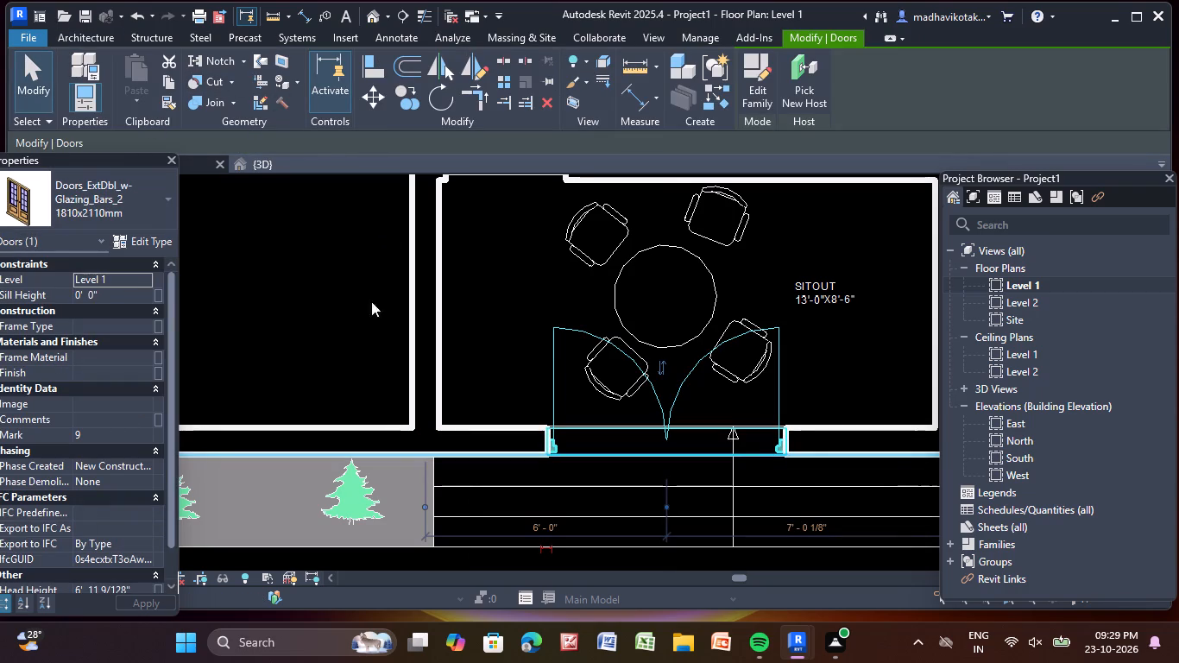
pyautogui.press('Delete')
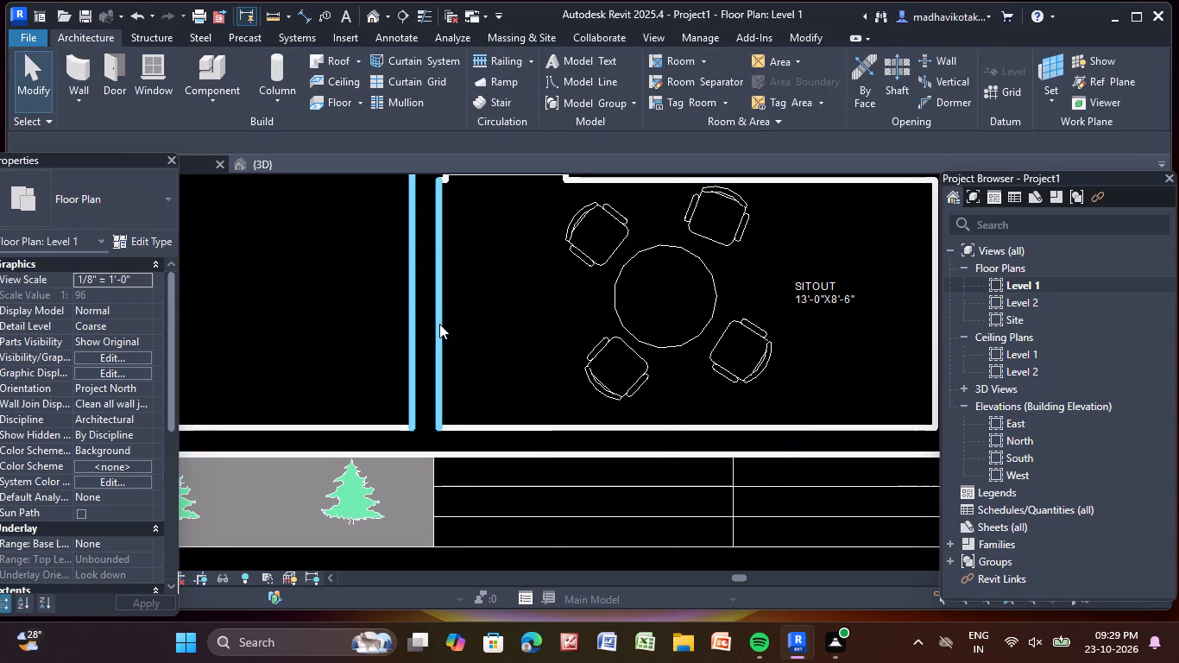
# Place a Doors_ExtDbl_w-Glazing_Bars_2 1510x2110mm door in the sitout's front wall, centred about 4' 0" from the car-porch-side wall, with leaves swinging inward.
pyautogui.click(108, 76)
pyautogui.click(131, 216)
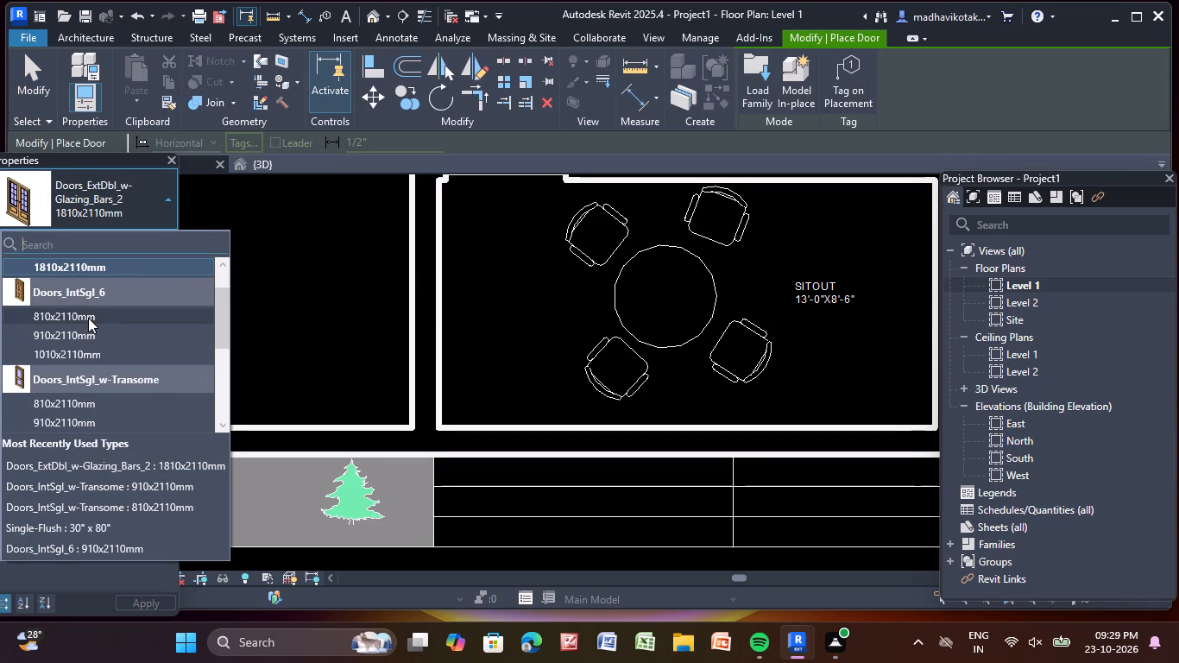
pyautogui.click(88, 317)
pyautogui.scroll(-2, 523, 451)
pyautogui.moveTo(557, 460); pyautogui.dragTo(386, 408, button='middle')
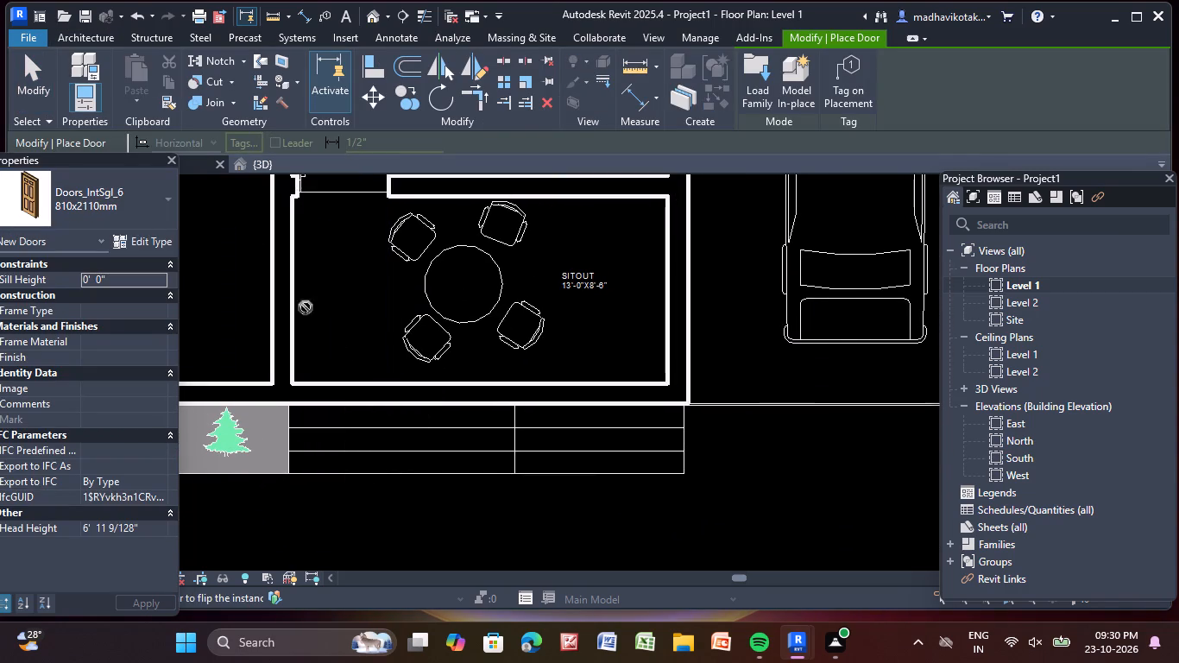
pyautogui.click(166, 198)
pyautogui.scroll(-5, 113, 319)
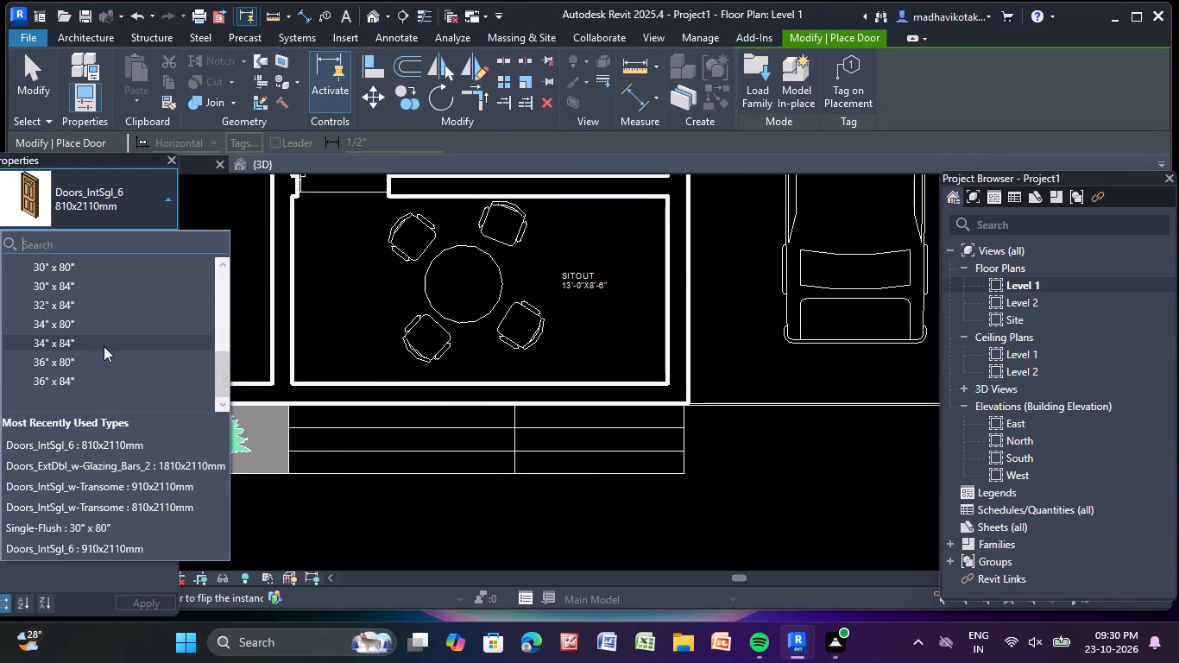
pyautogui.scroll(-10, 104, 346)
pyautogui.scroll(7, 104, 344)
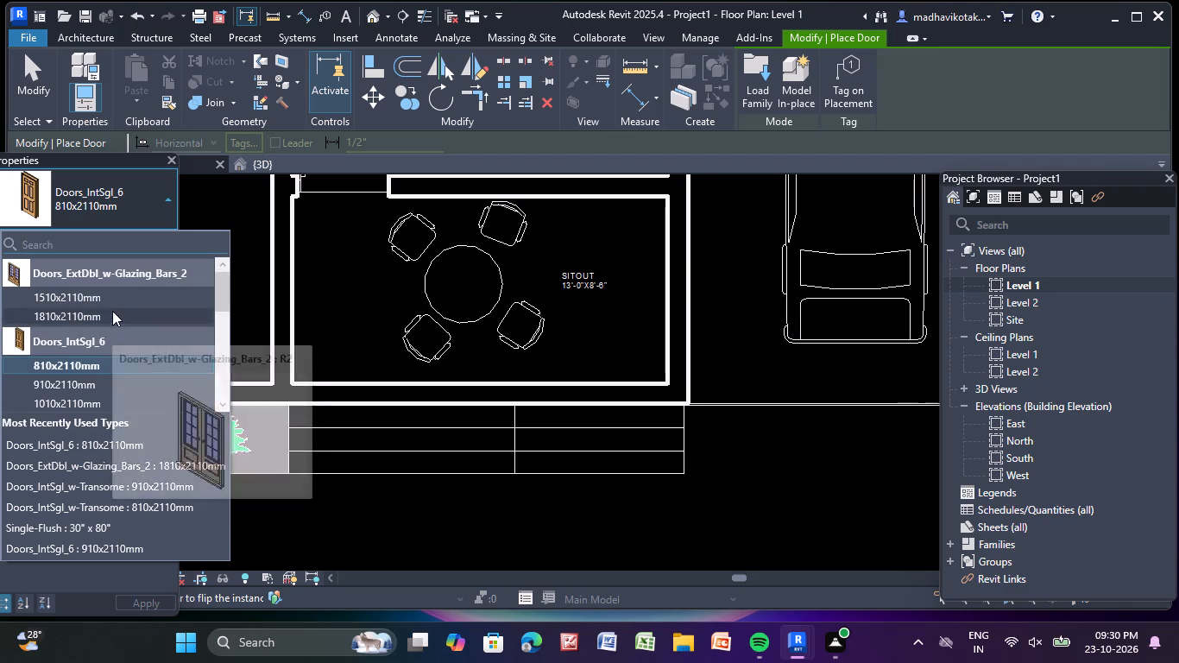
pyautogui.click(123, 301)
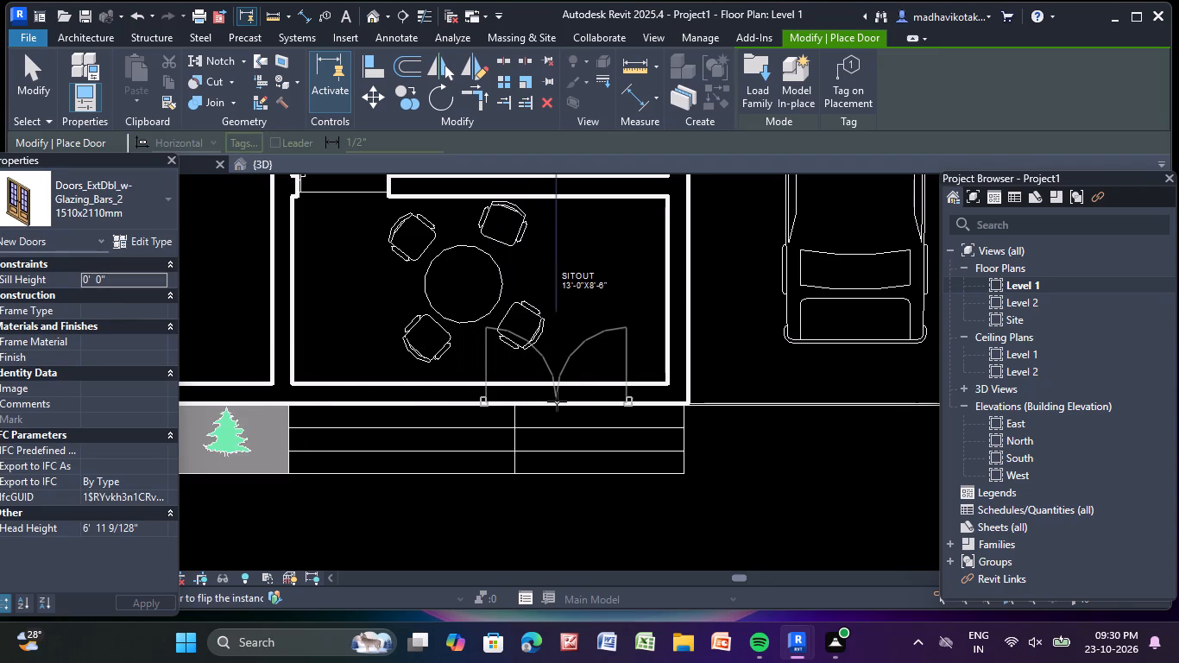
pyautogui.click(556, 399)
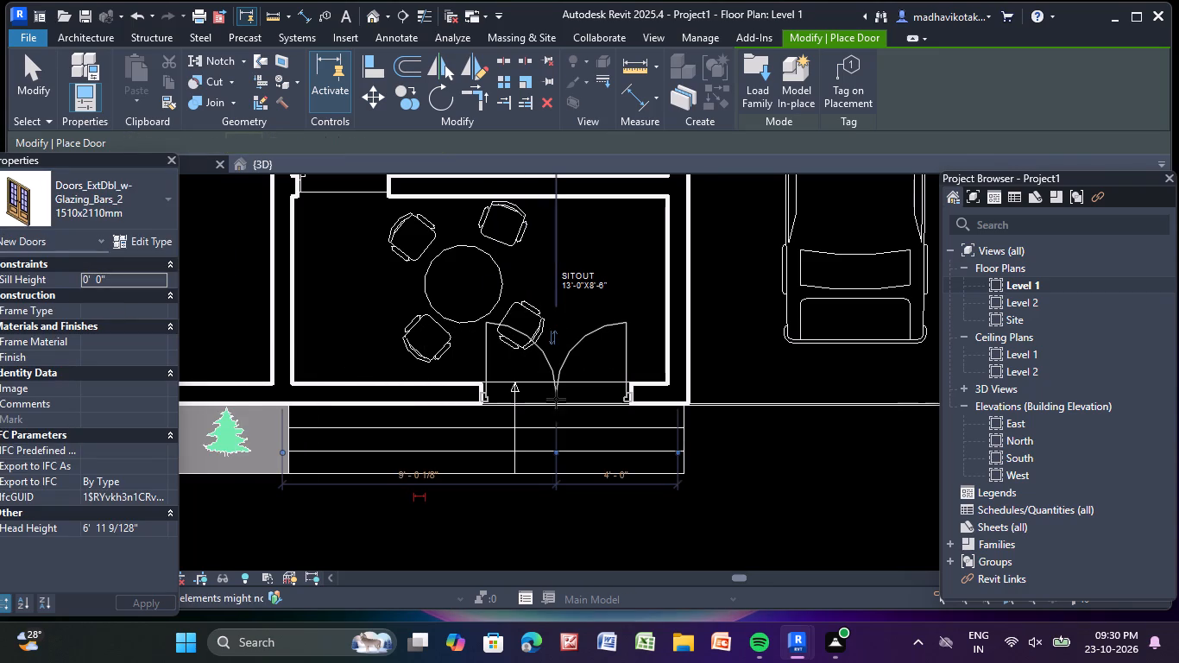
pyautogui.press('Escape')
pyautogui.press('Escape')
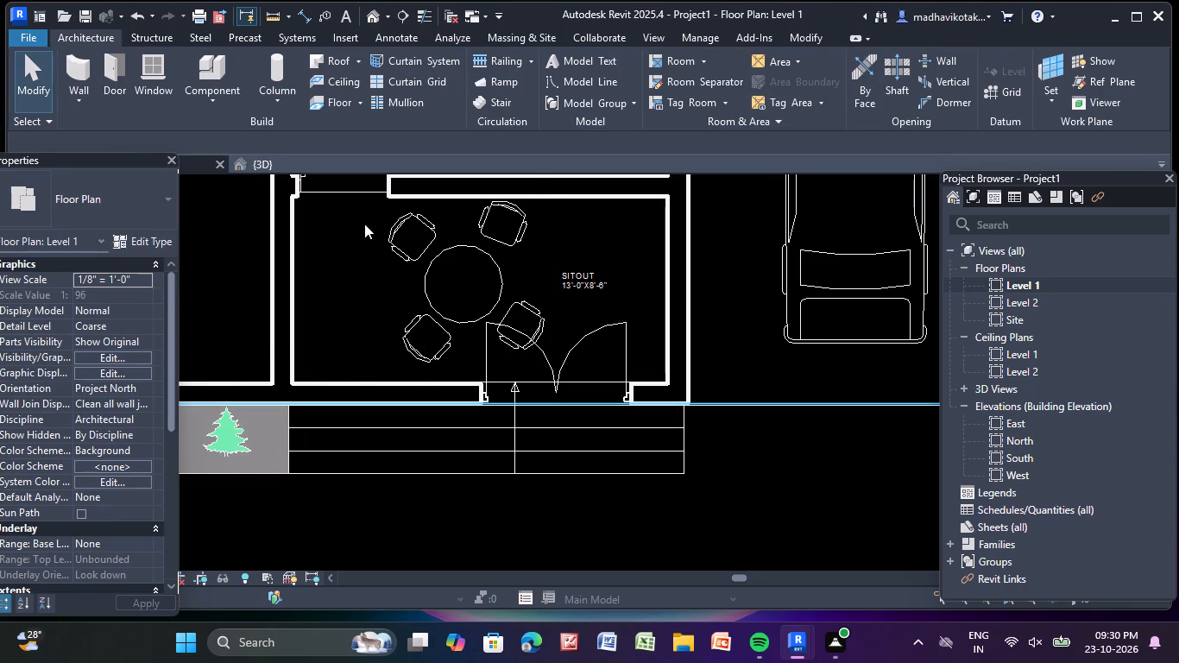
pyautogui.press('Escape')
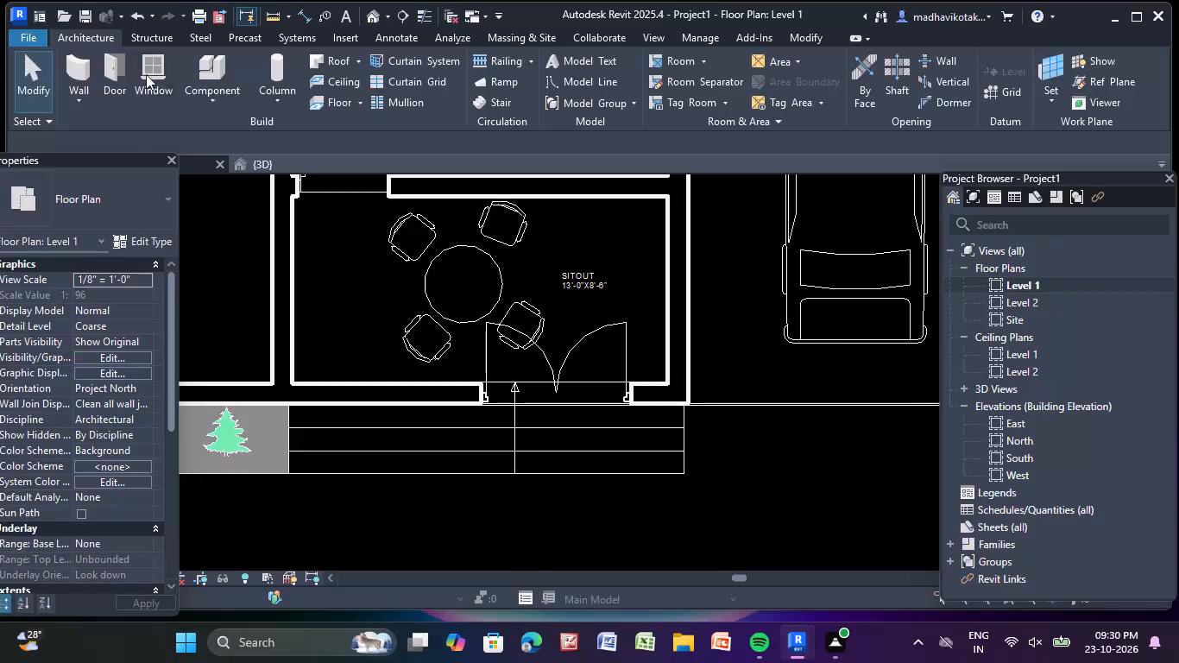
# Place a Windows_Tpl_Plain 910x910mm window in the sitout's front wall, centred about 3' 0" from the kitchen–sitout wall.
pyautogui.click(154, 79)
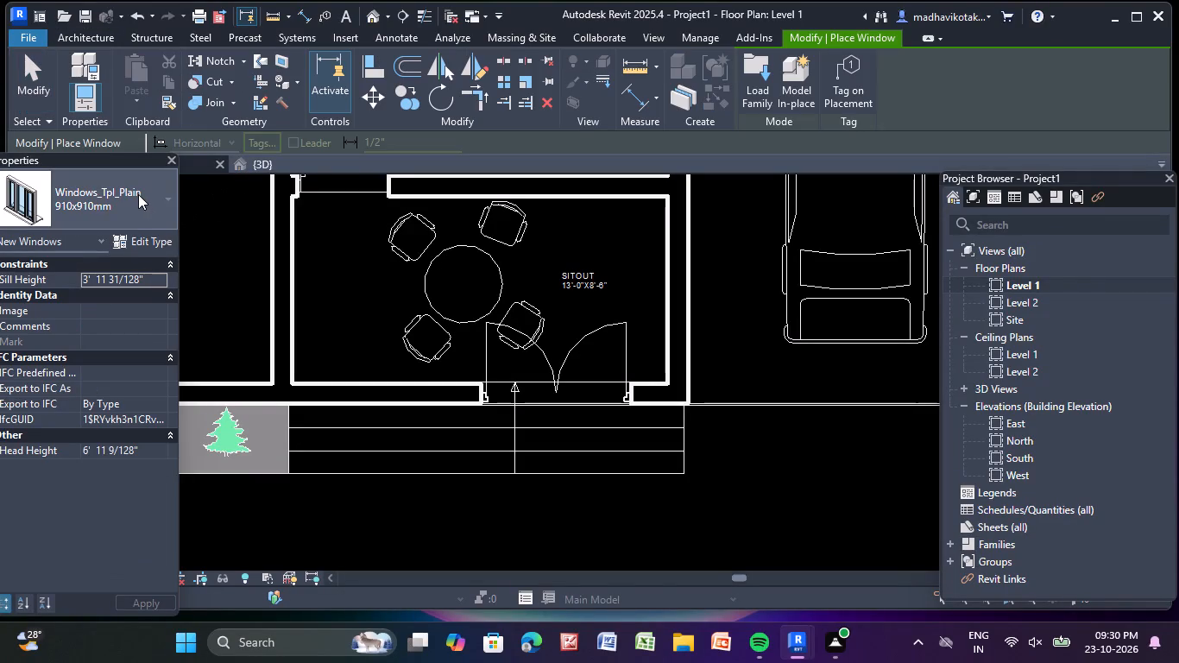
pyautogui.click(138, 194)
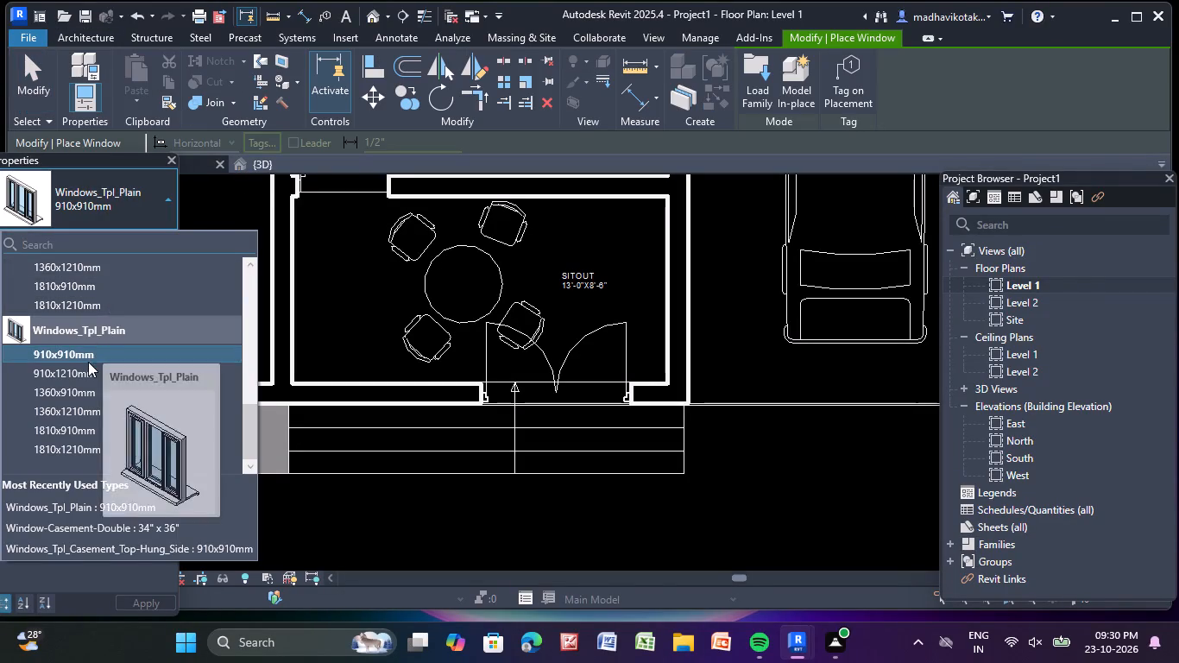
pyautogui.click(88, 360)
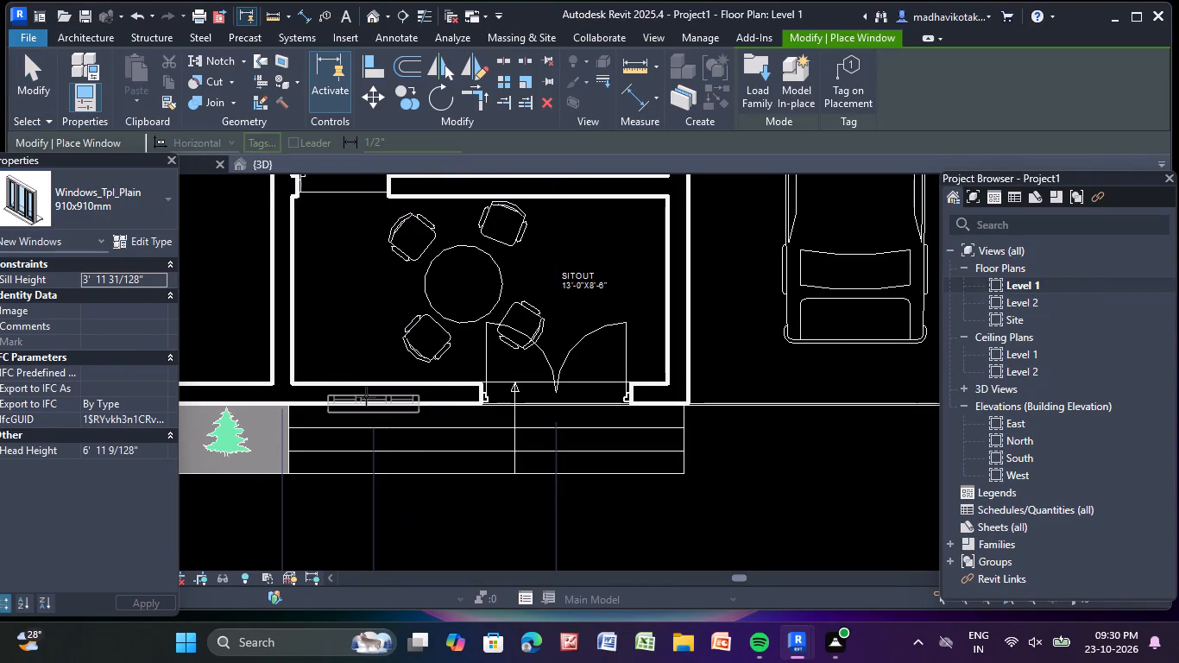
pyautogui.click(366, 396)
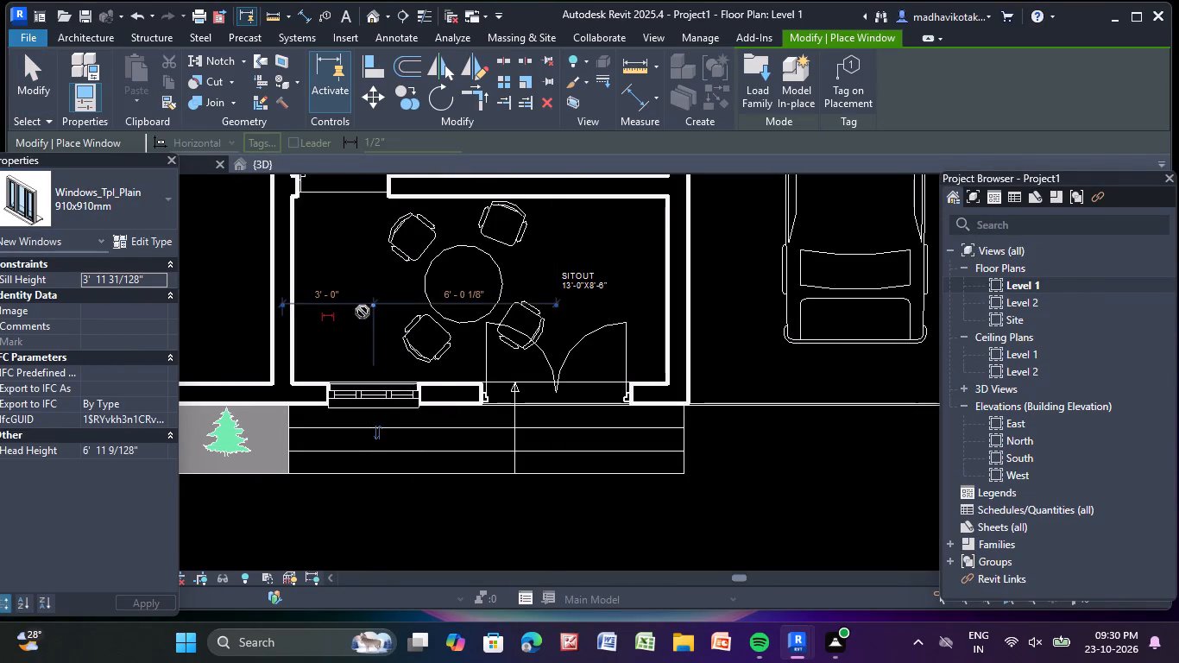
# Place a Windows_Tpl_Plain 910x910mm window in the east outer wall of the bedroom behind the car porch, about 7' 8 1/2" from both cross walls.
pyautogui.scroll(-7, 363, 311)
pyautogui.moveTo(361, 309); pyautogui.dragTo(352, 443, button='middle')
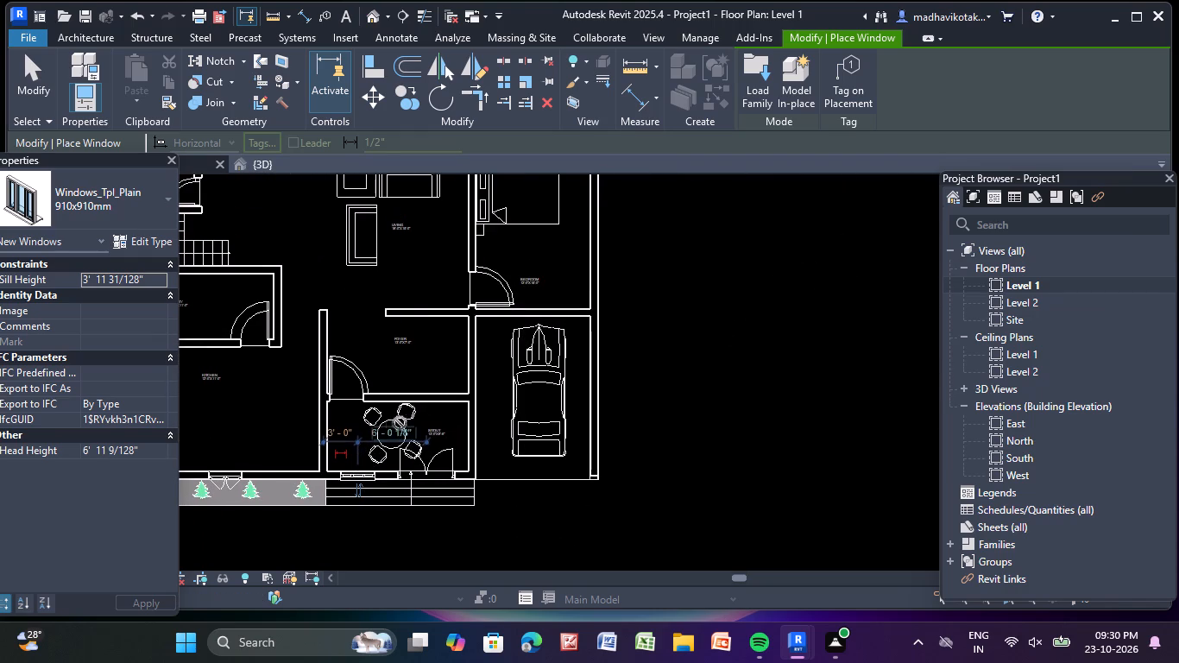
pyautogui.scroll(4, 469, 369)
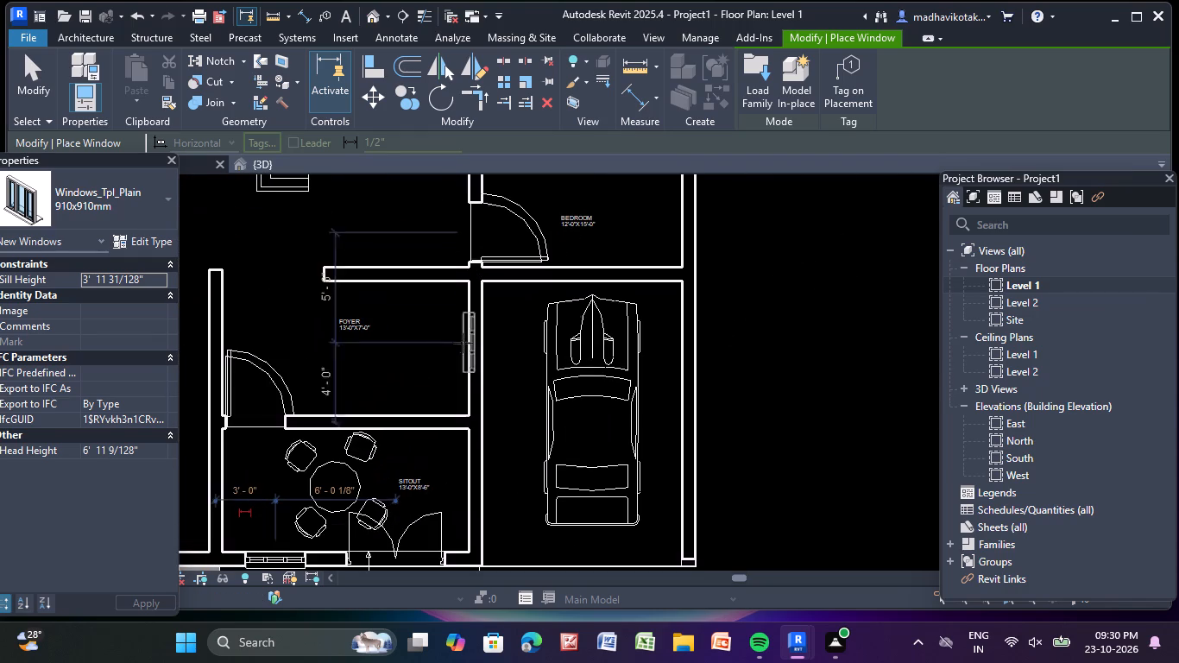
pyautogui.scroll(-2, 459, 324)
pyautogui.moveTo(458, 324); pyautogui.dragTo(334, 464, button='middle')
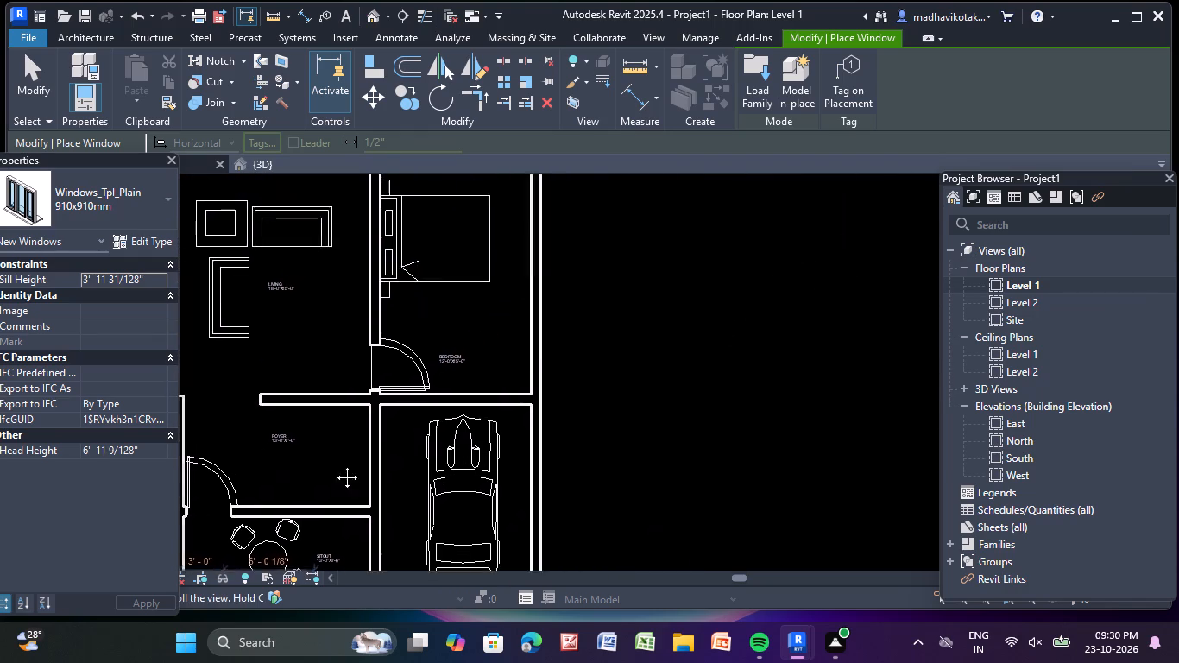
pyautogui.moveTo(334, 464); pyautogui.dragTo(289, 507, button='middle')
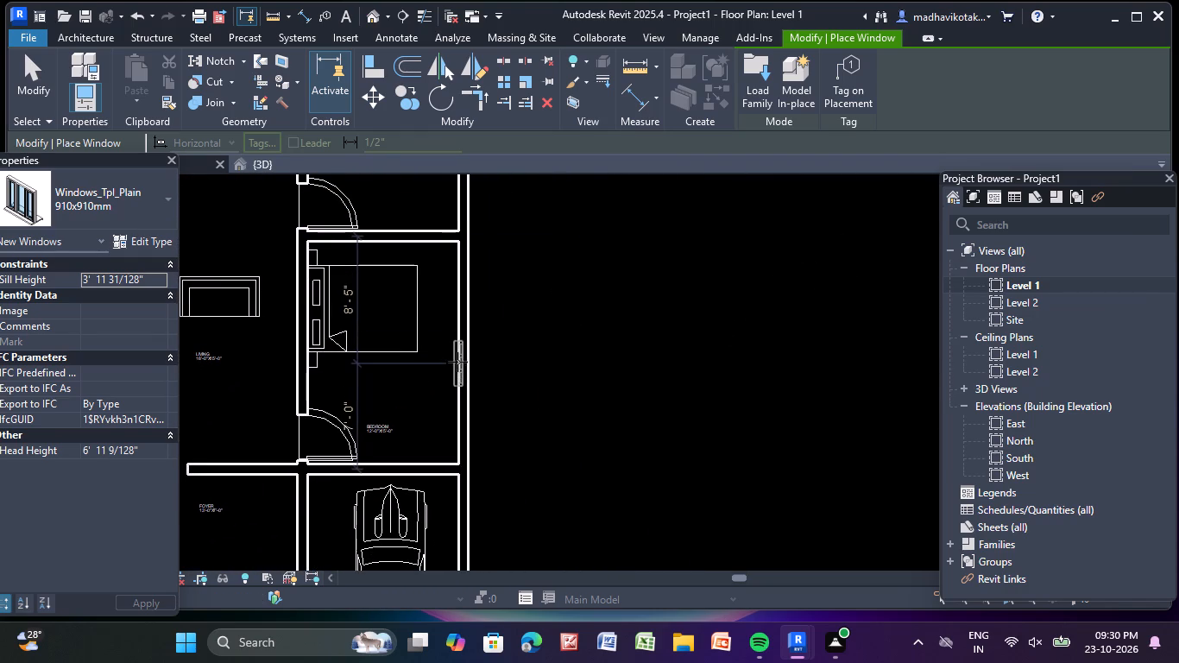
pyautogui.click(464, 358)
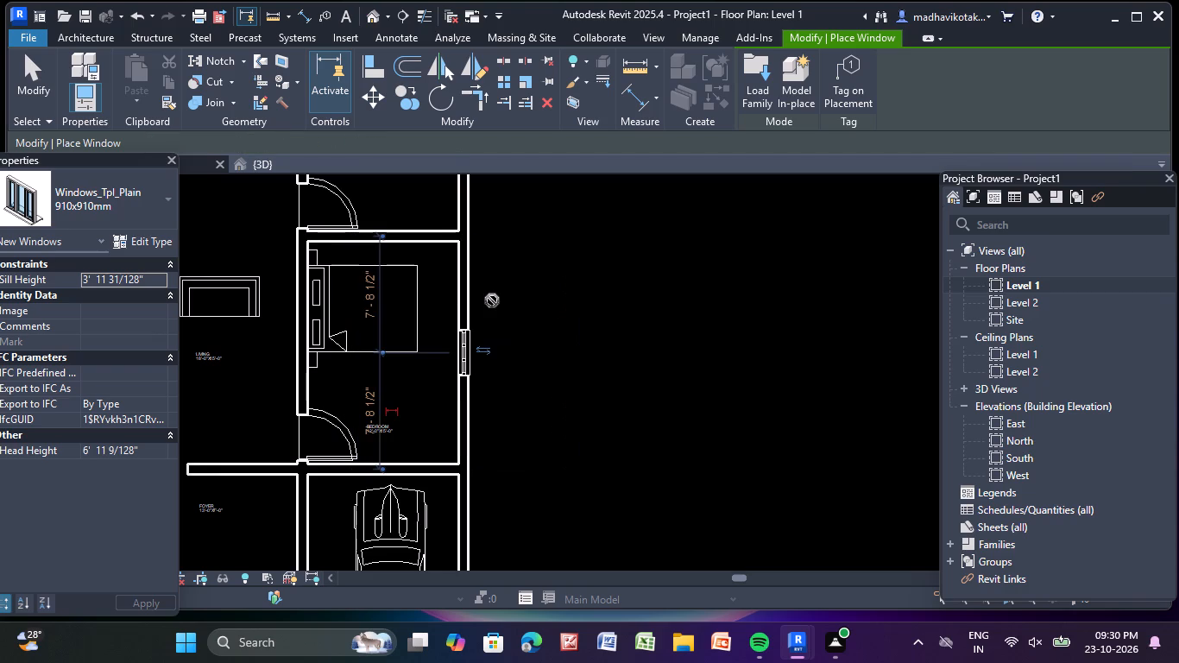
# Place a Windows_Tpl_Plain 910x910mm window in the northeast bedroom's east outer wall, centred about 6' 6" from the rear outer wall.
pyautogui.moveTo(491, 301); pyautogui.dragTo(442, 470, button='middle')
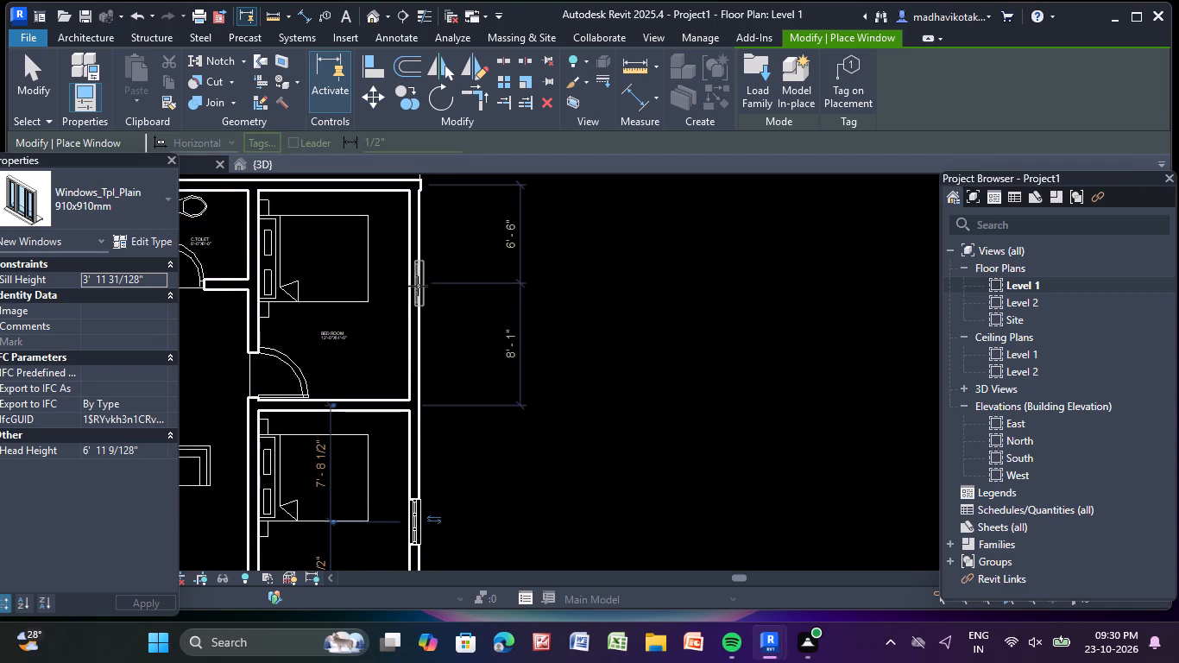
pyautogui.click(418, 286)
# Place a Windows_Tpl_Plain 910x910mm window in the master bedroom's west outer wall, centred about 6' 6" from the rear outer wall.
pyautogui.scroll(-3, 474, 272)
pyautogui.moveTo(486, 285); pyautogui.dragTo(612, 408, button='middle')
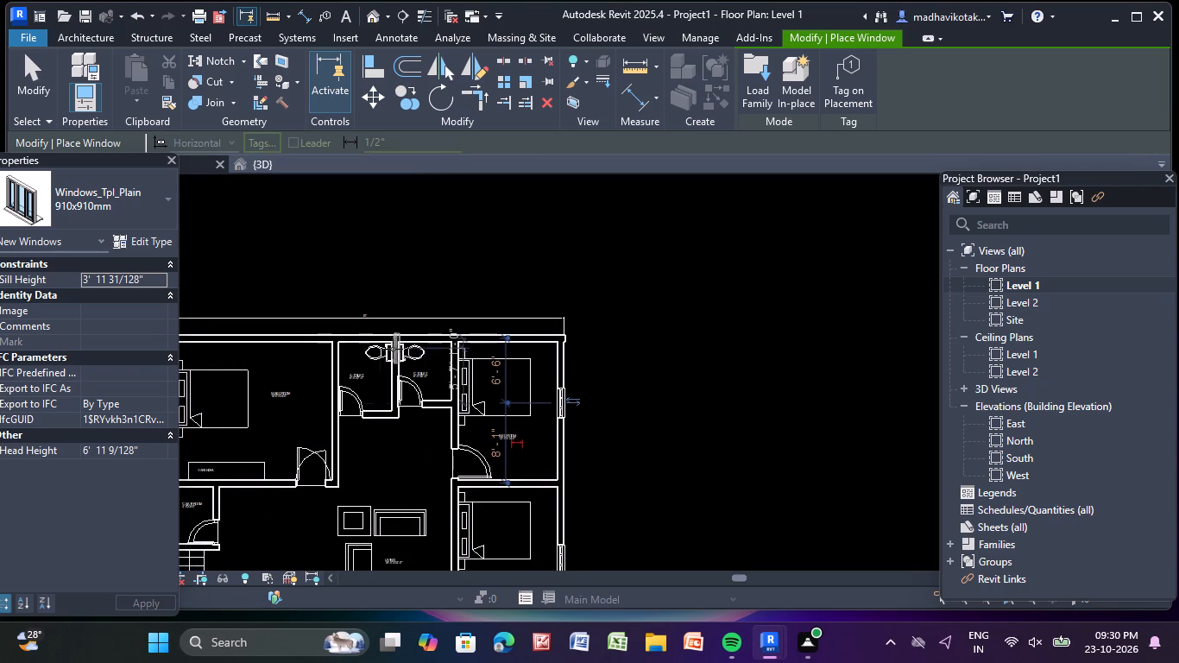
pyautogui.moveTo(377, 348); pyautogui.dragTo(614, 391, button='middle')
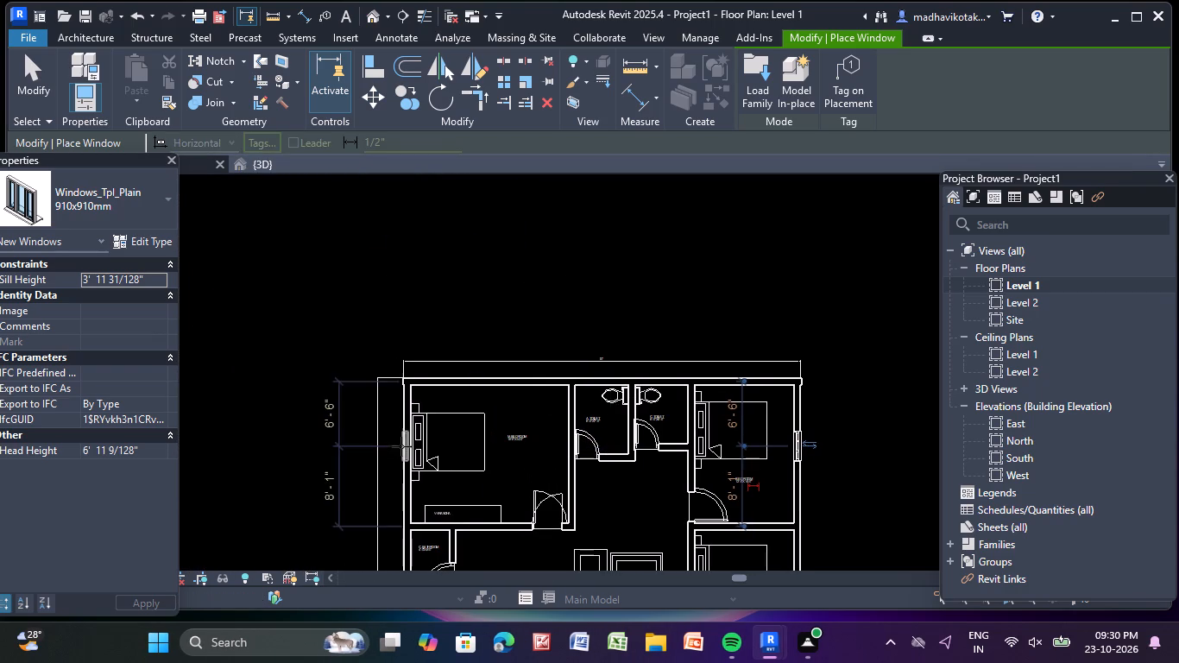
pyautogui.scroll(4, 415, 445)
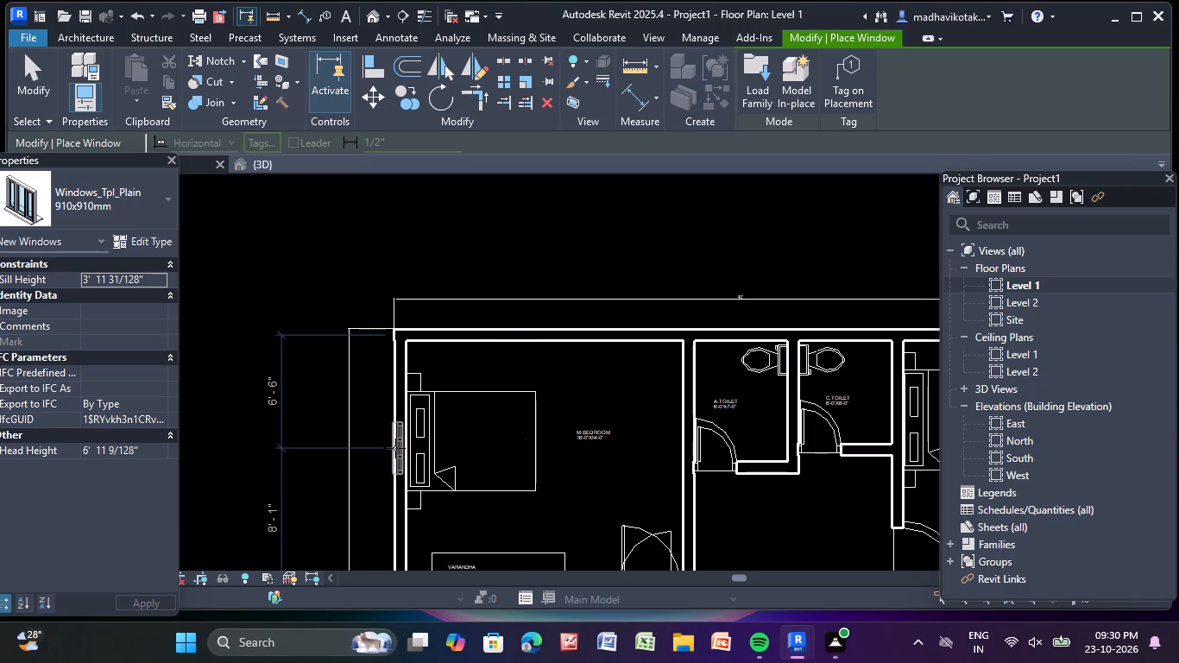
pyautogui.click(395, 448)
# Place Windows_Tpl_Plain 910x910mm windows in the rear outer wall, one in the master bedroom about 6' 6" from the west wall and one in the northeast bedroom.
pyautogui.scroll(-2, 396, 446)
pyautogui.moveTo(396, 447); pyautogui.dragTo(415, 237, button='middle')
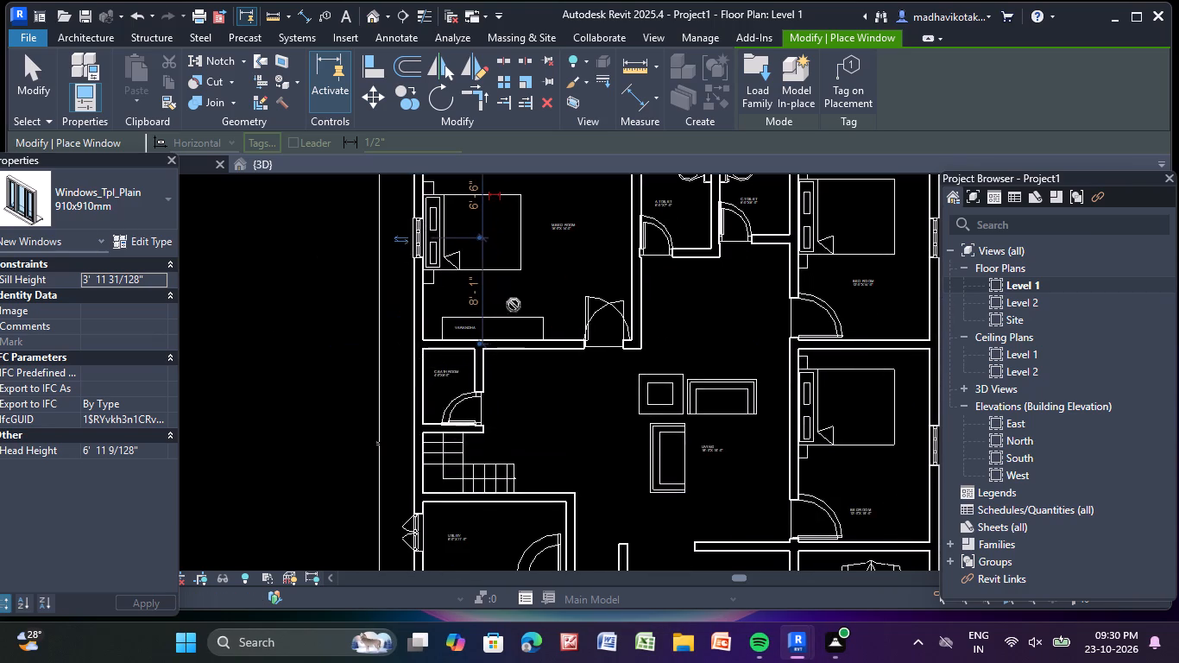
pyautogui.moveTo(561, 293); pyautogui.dragTo(486, 496, button='middle')
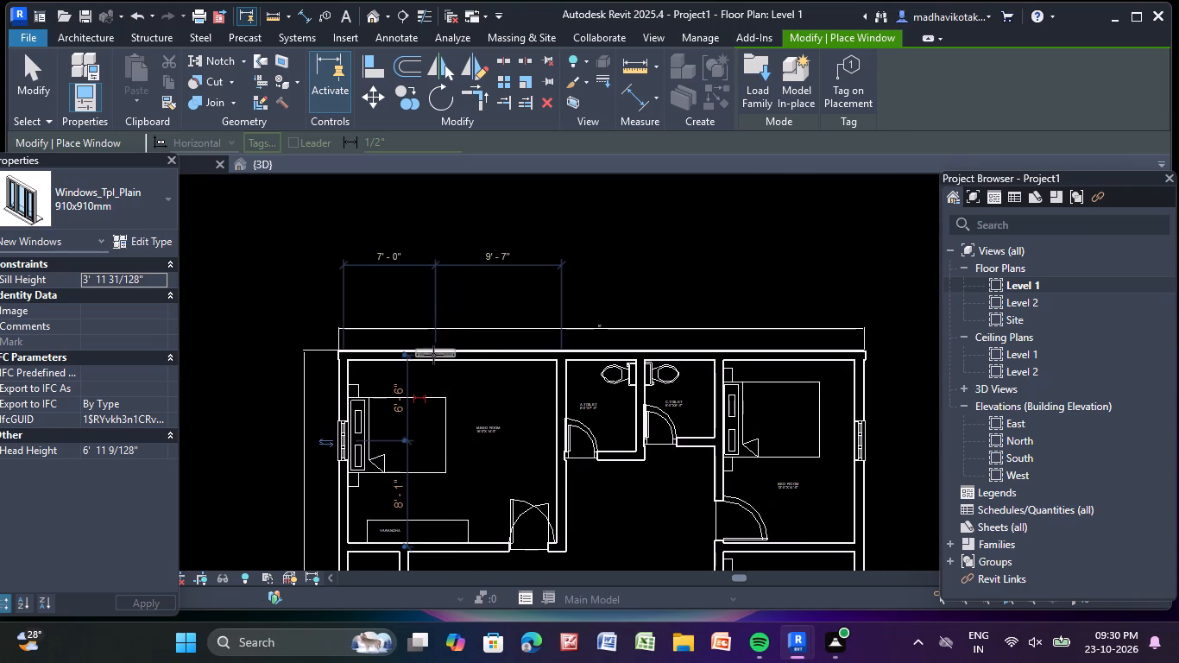
pyautogui.click(429, 355)
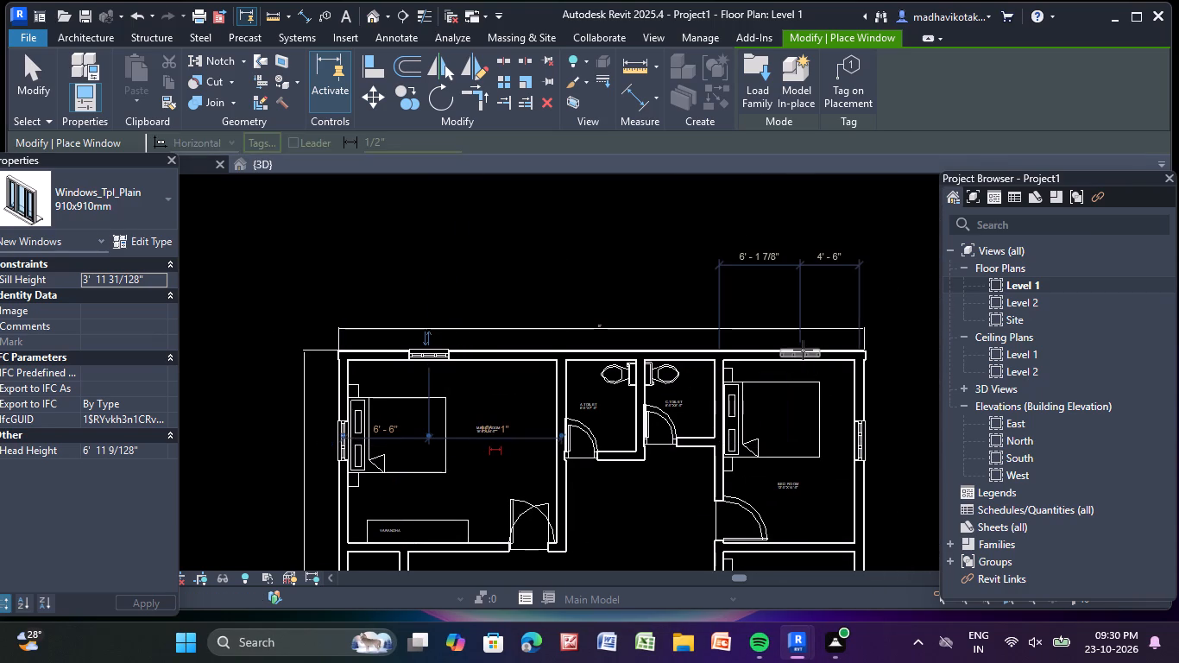
pyautogui.click(803, 350)
pyautogui.press('Escape')
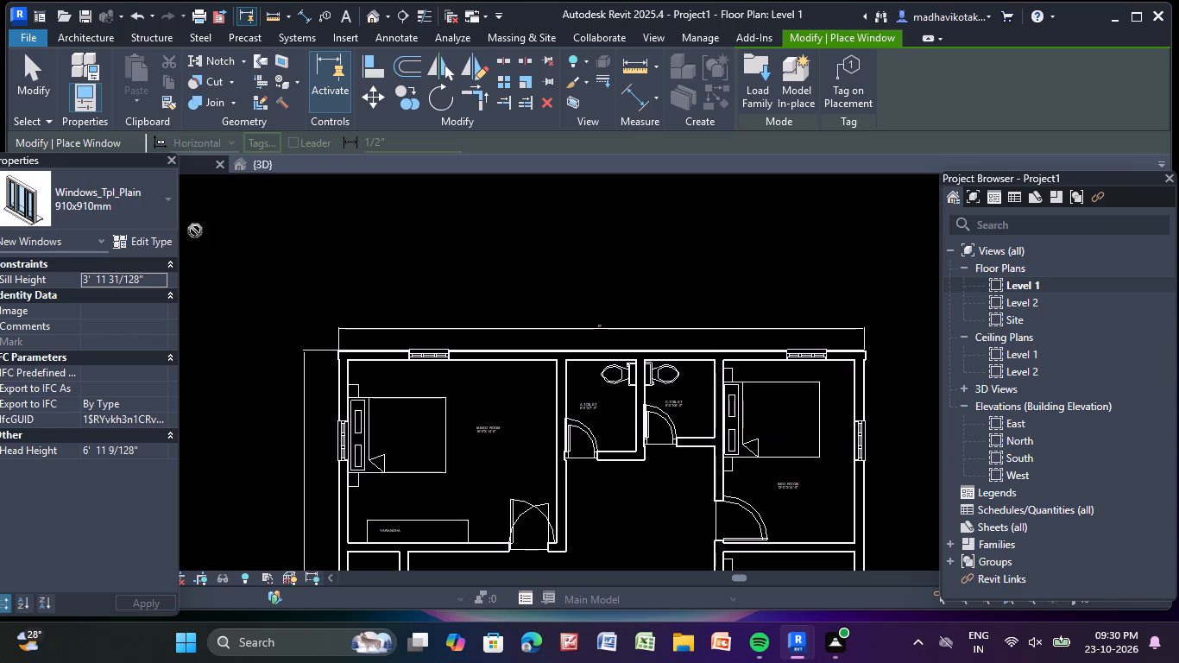
pyautogui.press('Escape')
# Place a Fixed 16" x 24" window in the rear outer wall of each of the two toilets, centred about 3' 0" from their side walls.
pyautogui.click(117, 60)
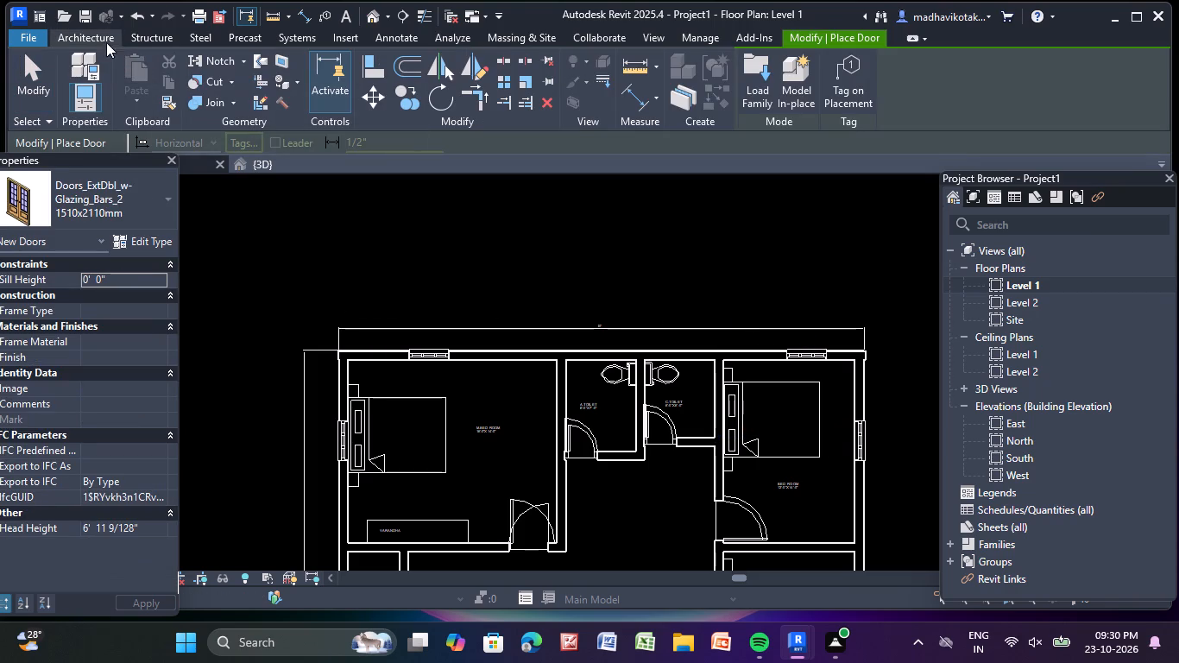
pyautogui.click(95, 40)
pyautogui.click(148, 71)
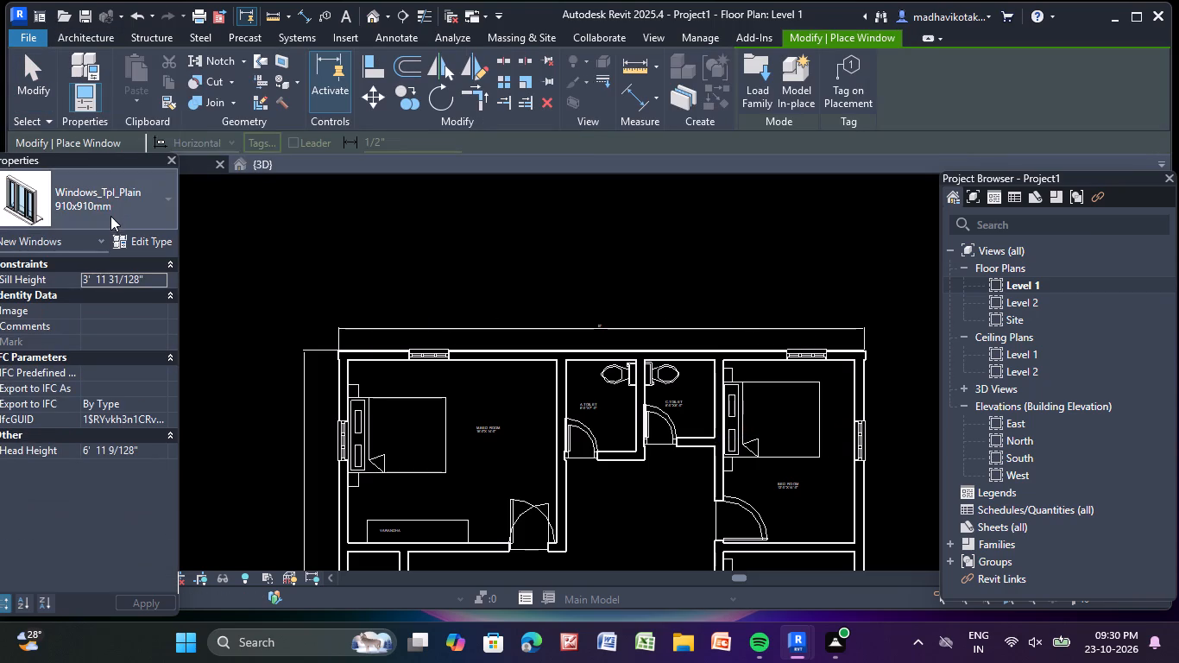
pyautogui.click(110, 213)
pyautogui.scroll(-1, 103, 328)
pyautogui.scroll(14, 103, 327)
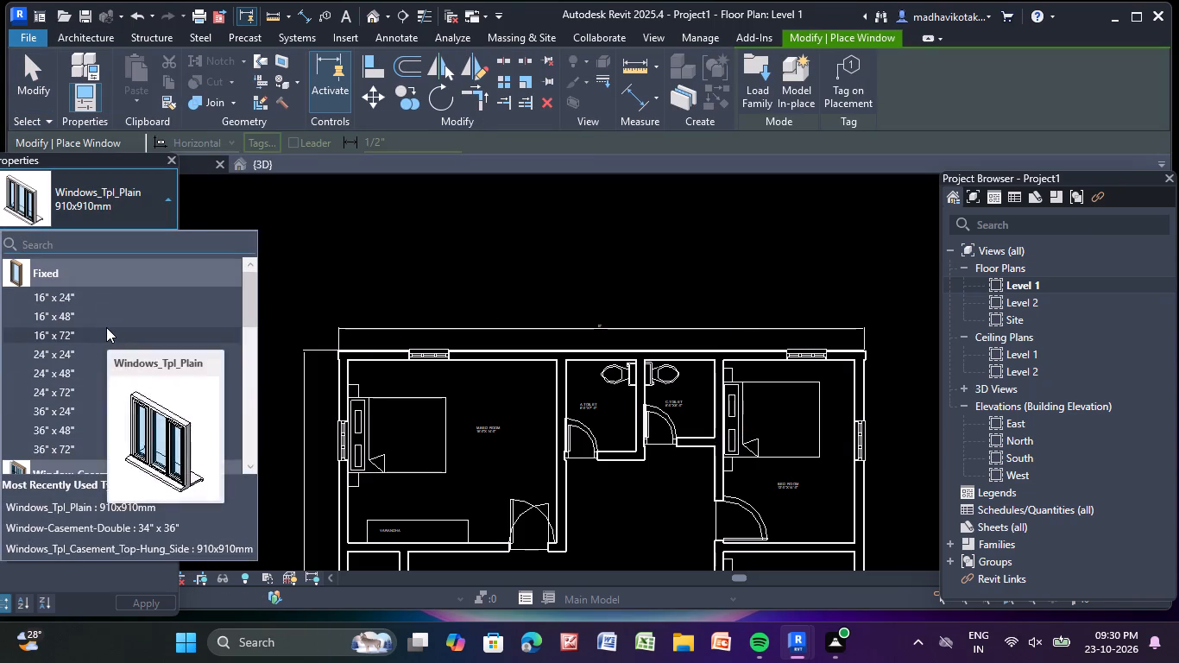
pyautogui.click(103, 298)
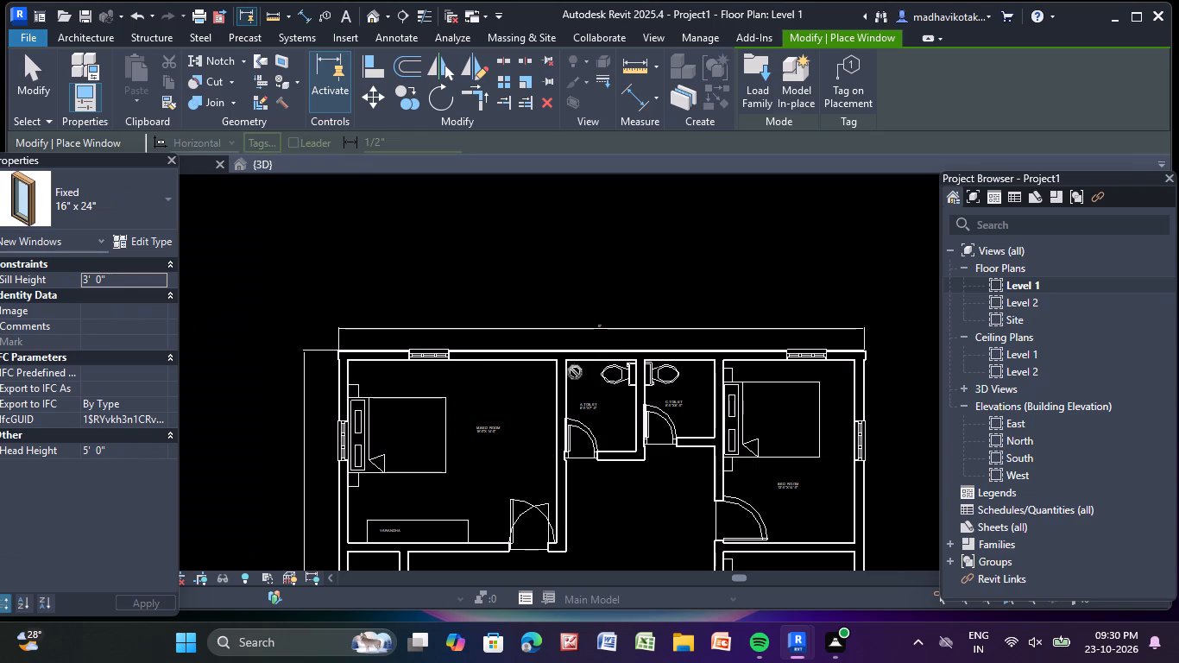
pyautogui.click(597, 361)
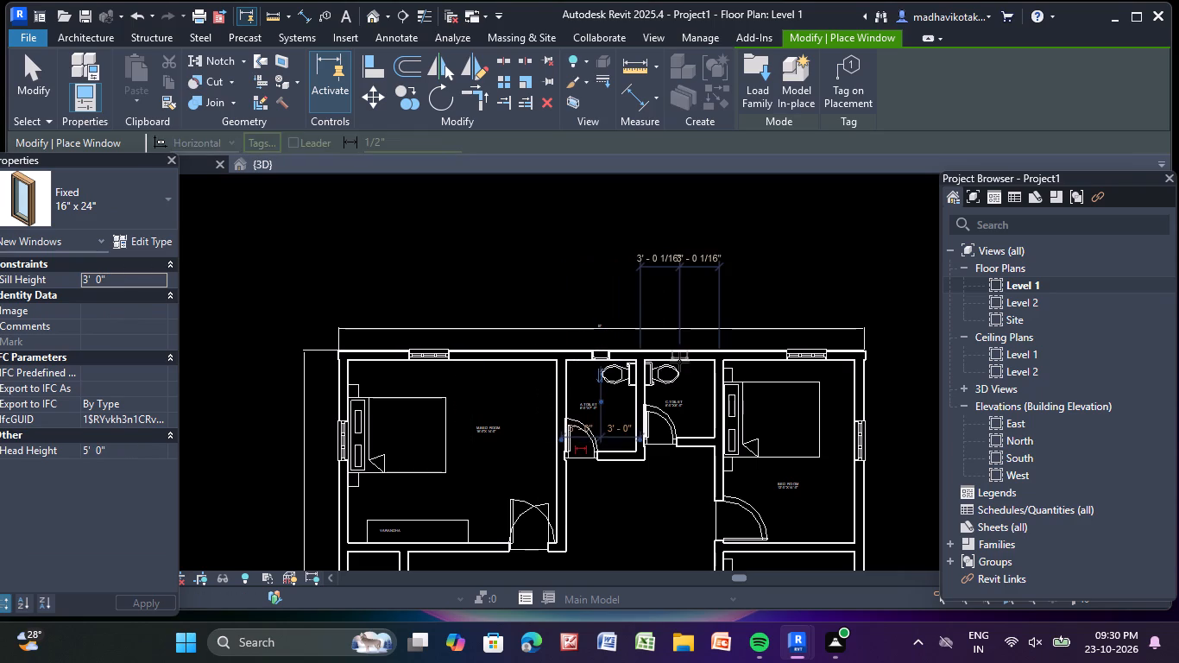
pyautogui.click(679, 361)
pyautogui.scroll(-3, 659, 407)
pyautogui.moveTo(648, 442); pyautogui.dragTo(601, 258, button='middle')
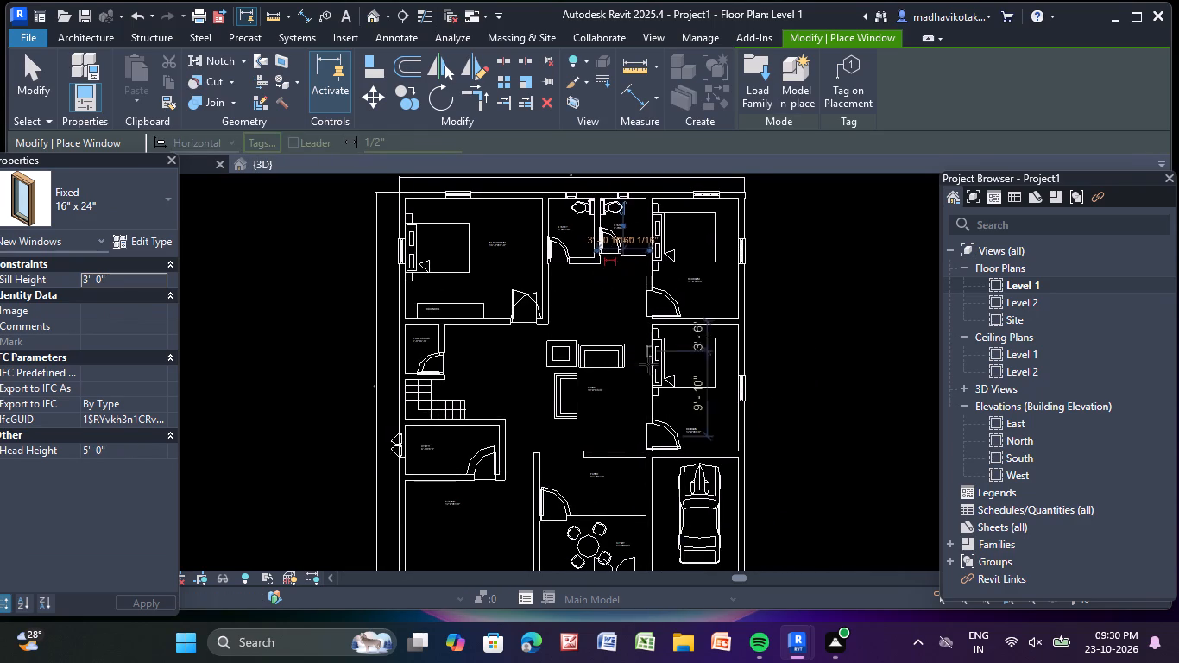
pyautogui.scroll(-1, 634, 419)
pyautogui.press('Escape')
pyautogui.press('Escape')
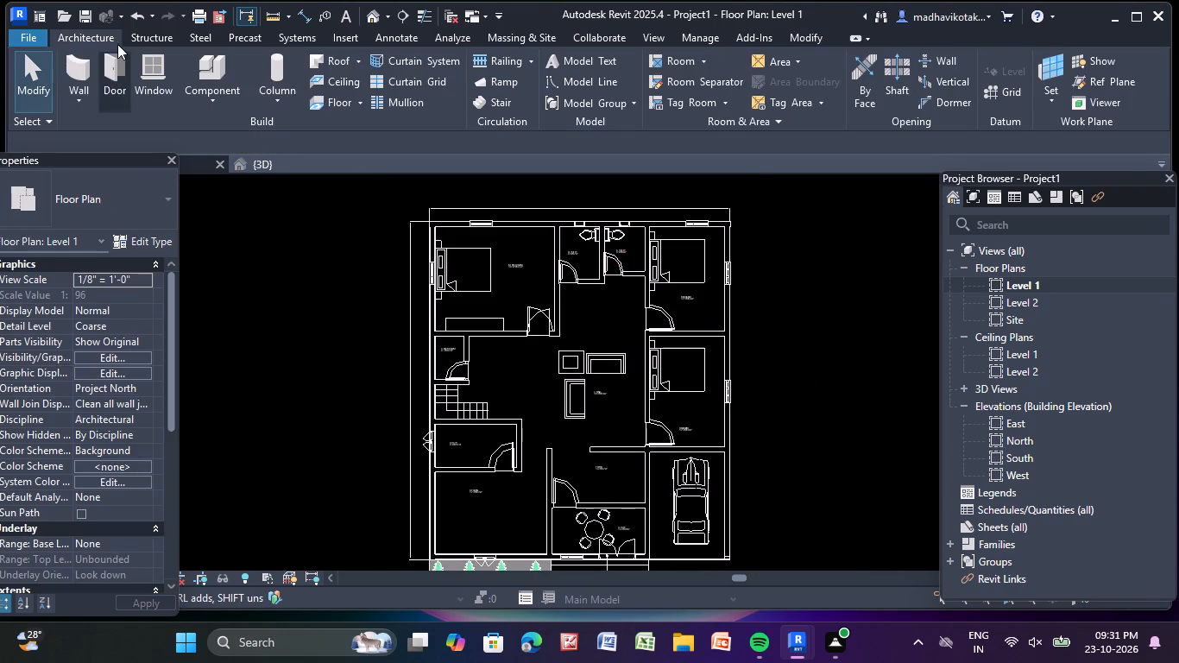
# Place a Window-Double-Hung 28" x 46" window in the wall between foyer and car porch, about 3' 6" from the foyer–sitout wall.
pyautogui.click(149, 66)
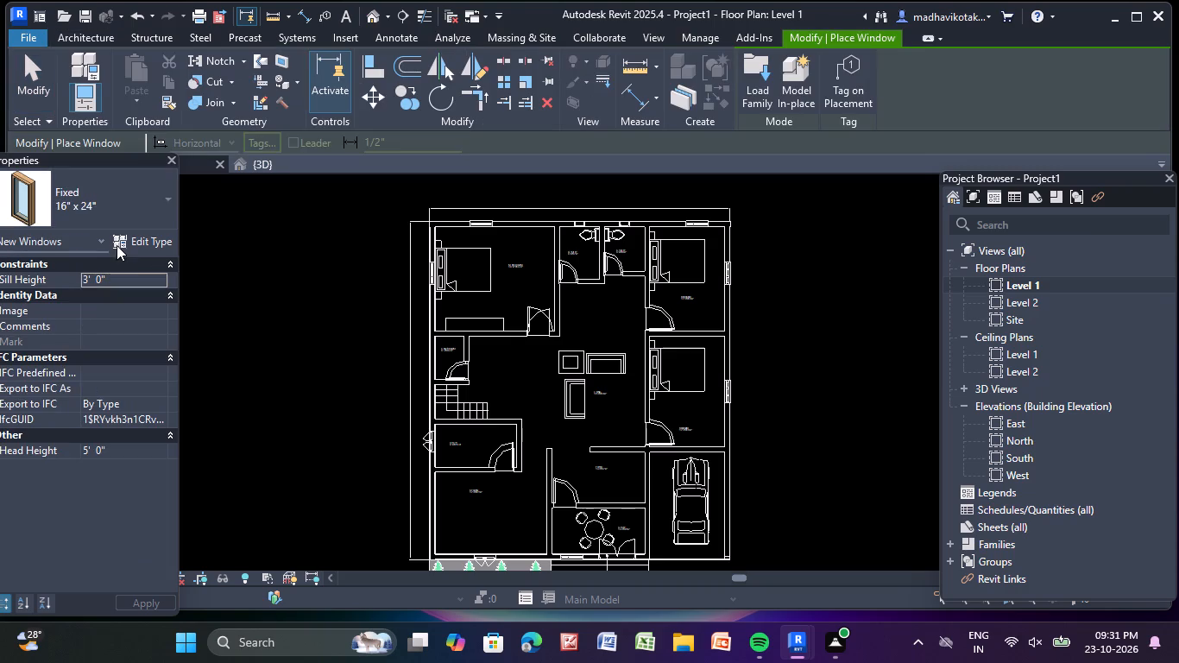
pyautogui.click(150, 212)
pyautogui.scroll(9, 100, 361)
pyautogui.scroll(-8, 101, 357)
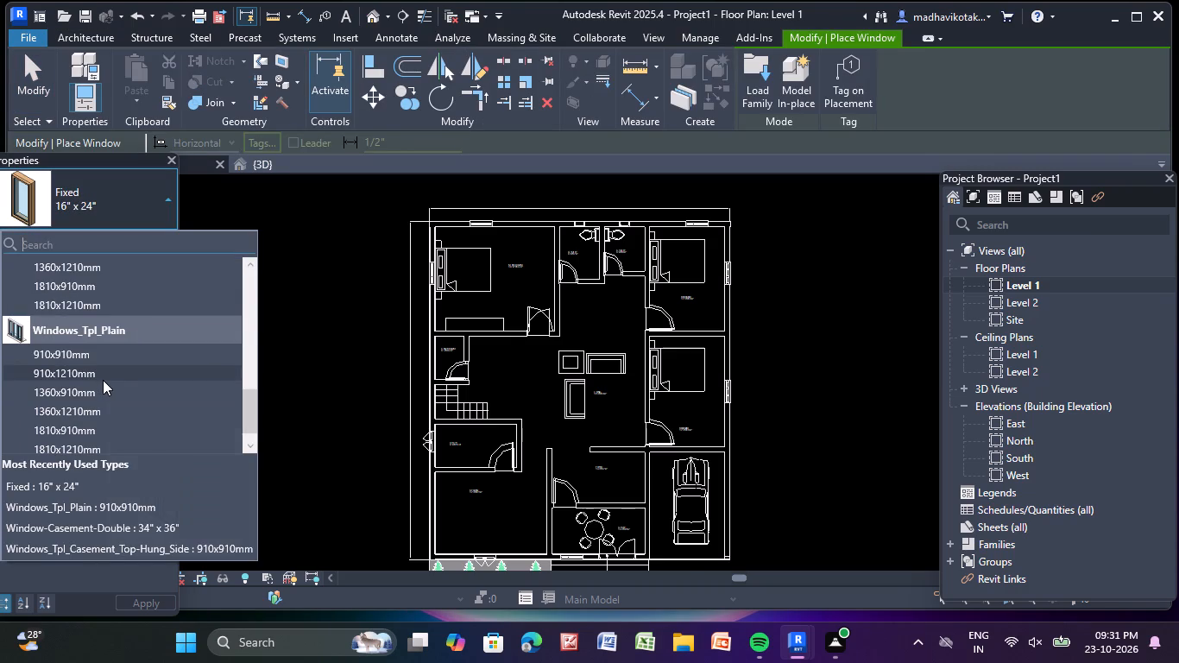
pyautogui.scroll(-6, 98, 380)
pyautogui.scroll(2, 98, 369)
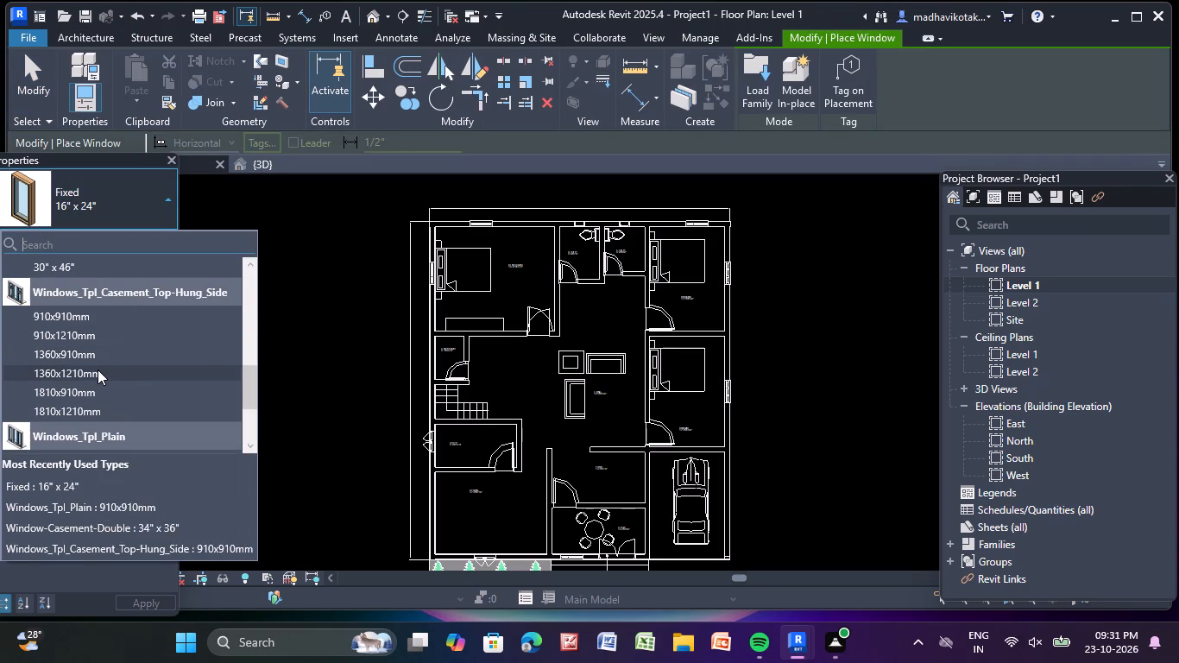
pyautogui.scroll(2, 93, 307)
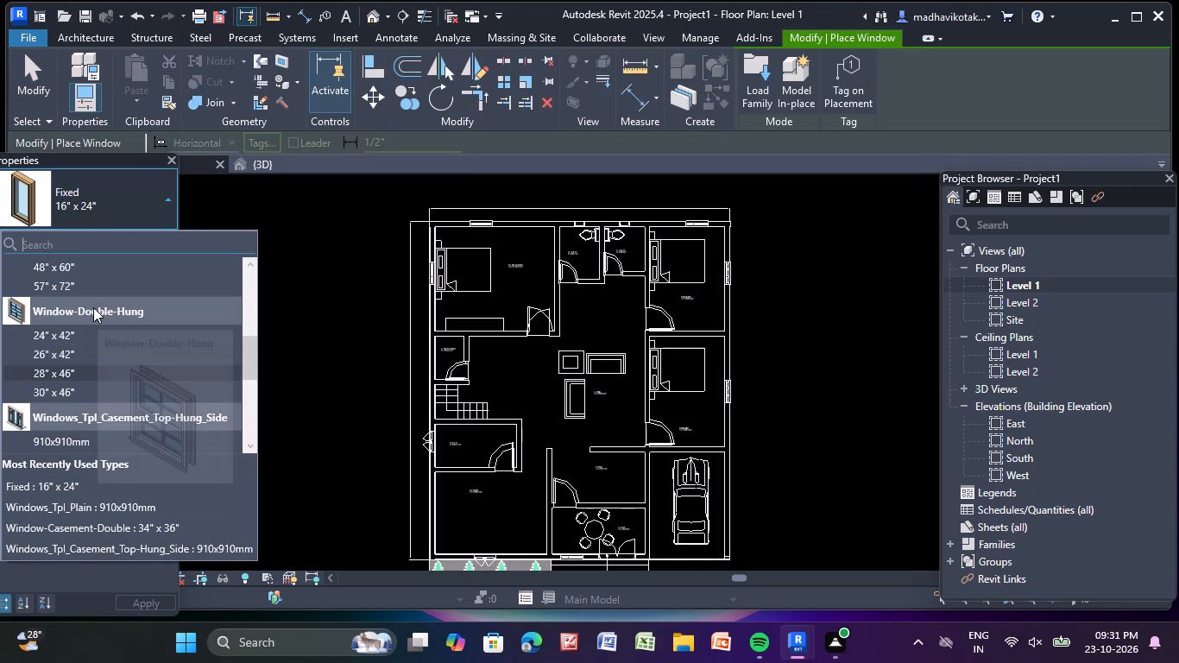
pyautogui.click(59, 371)
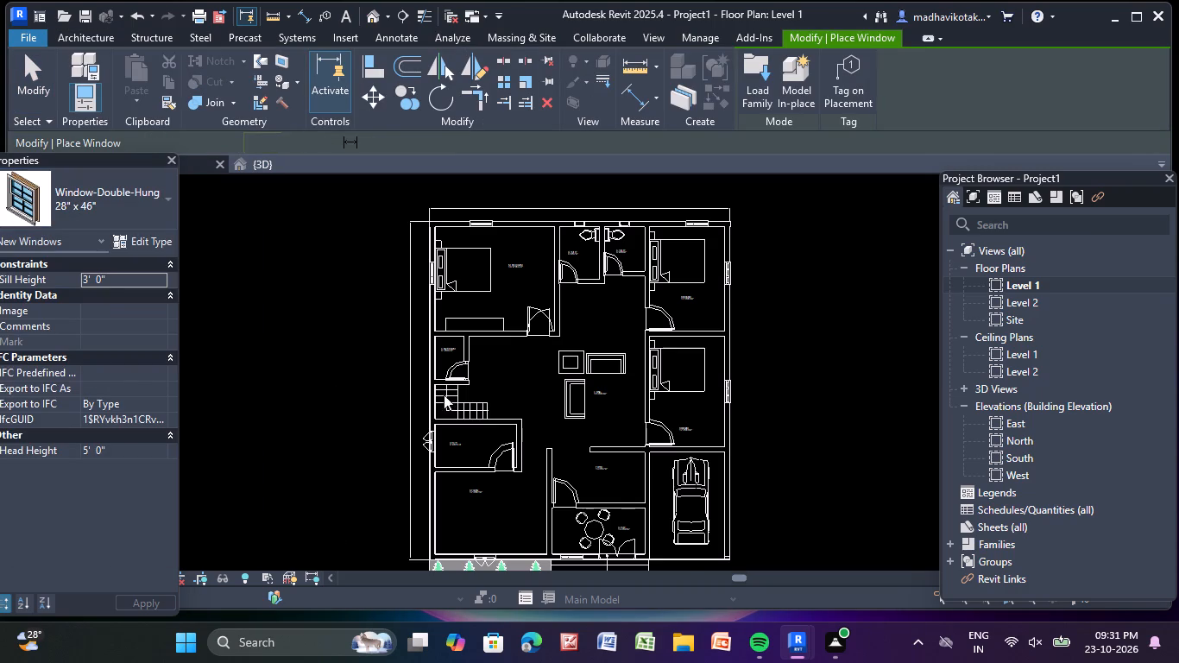
pyautogui.scroll(6, 652, 483)
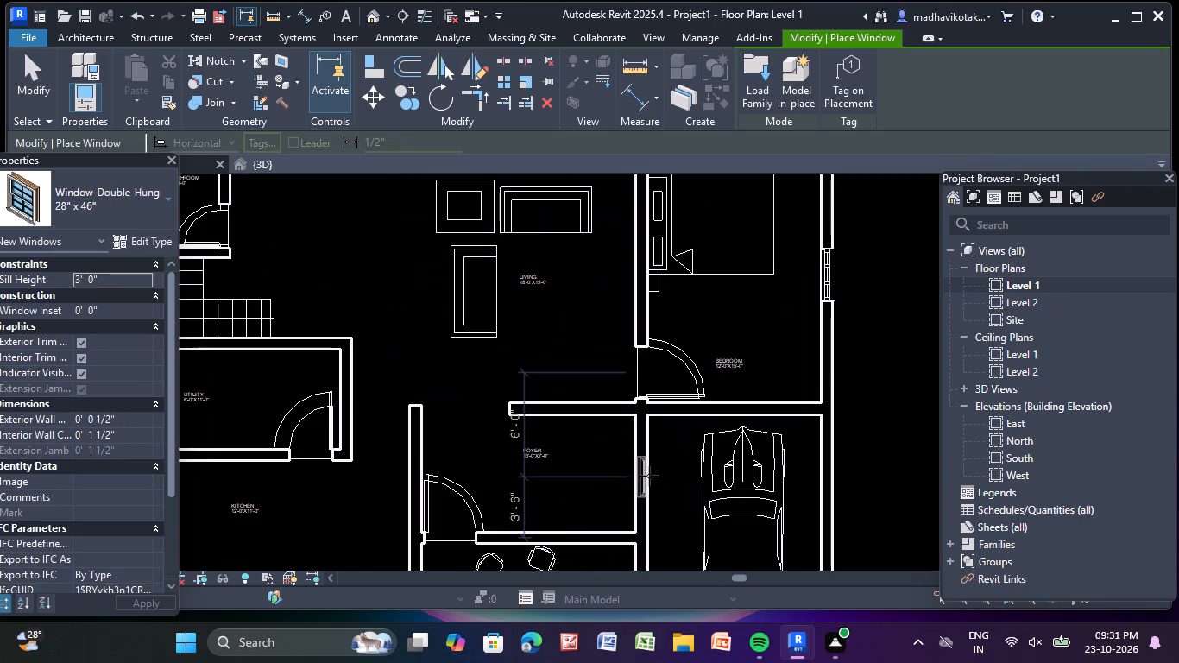
pyautogui.click(647, 476)
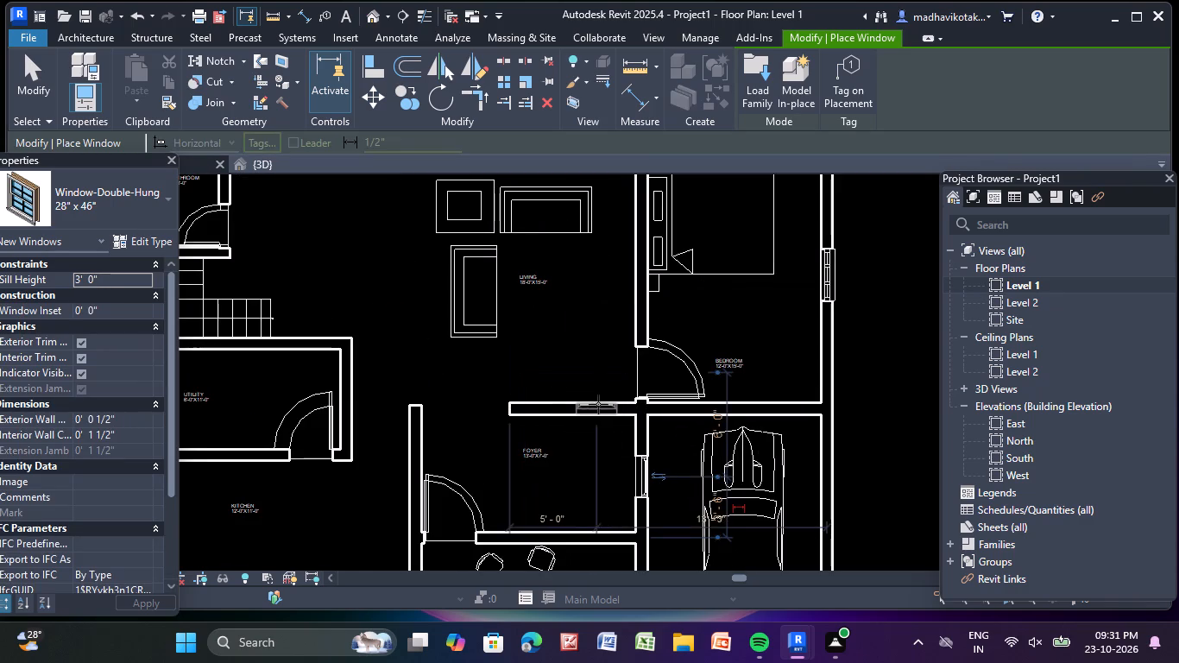
pyautogui.scroll(-3, 410, 348)
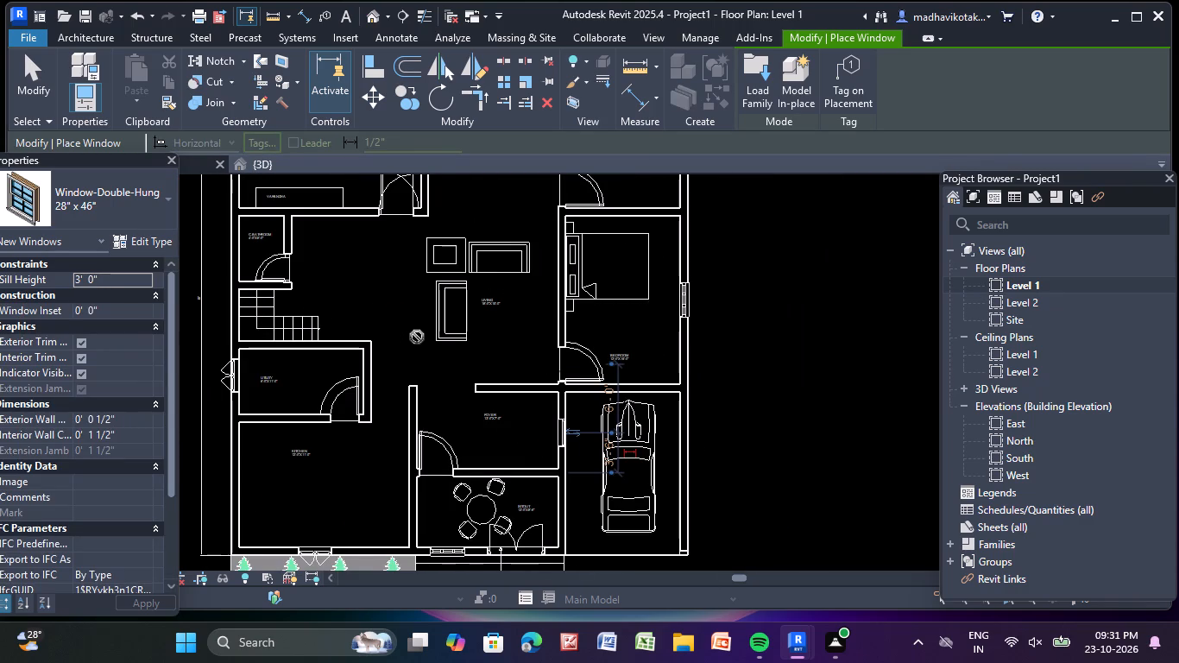
pyautogui.moveTo(418, 347); pyautogui.dragTo(410, 268, button='middle')
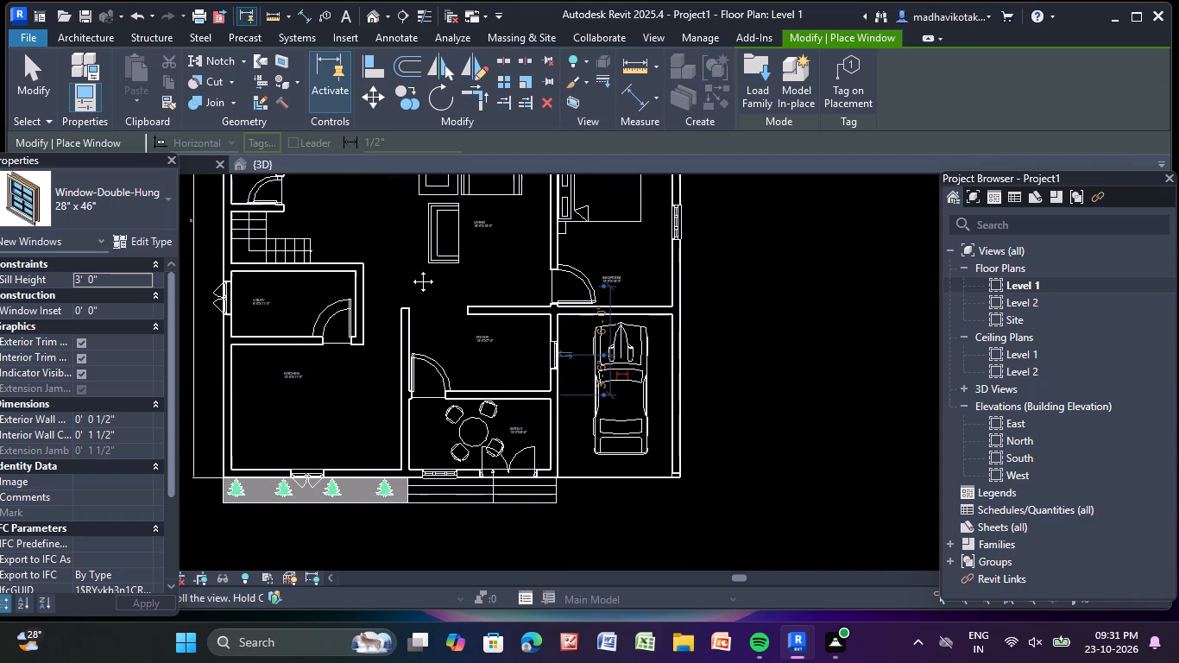
pyautogui.moveTo(410, 268); pyautogui.dragTo(410, 267, button='middle')
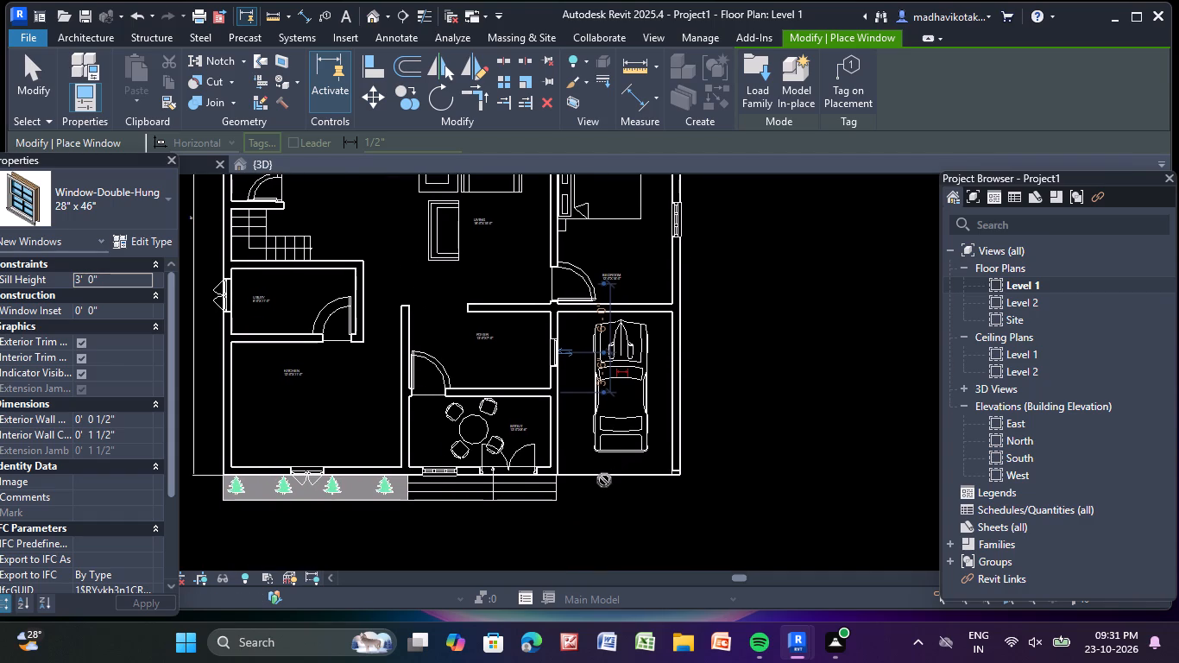
pyautogui.press('Escape')
pyautogui.press('Escape')
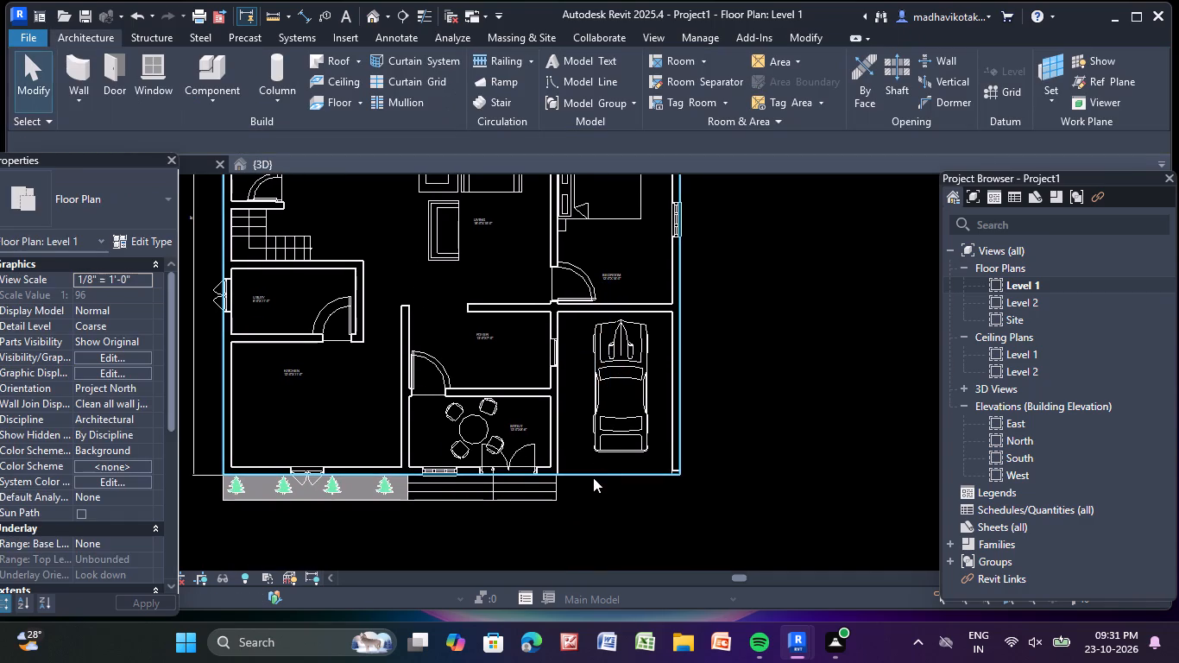
pyautogui.press('Escape')
pyautogui.press('Escape')
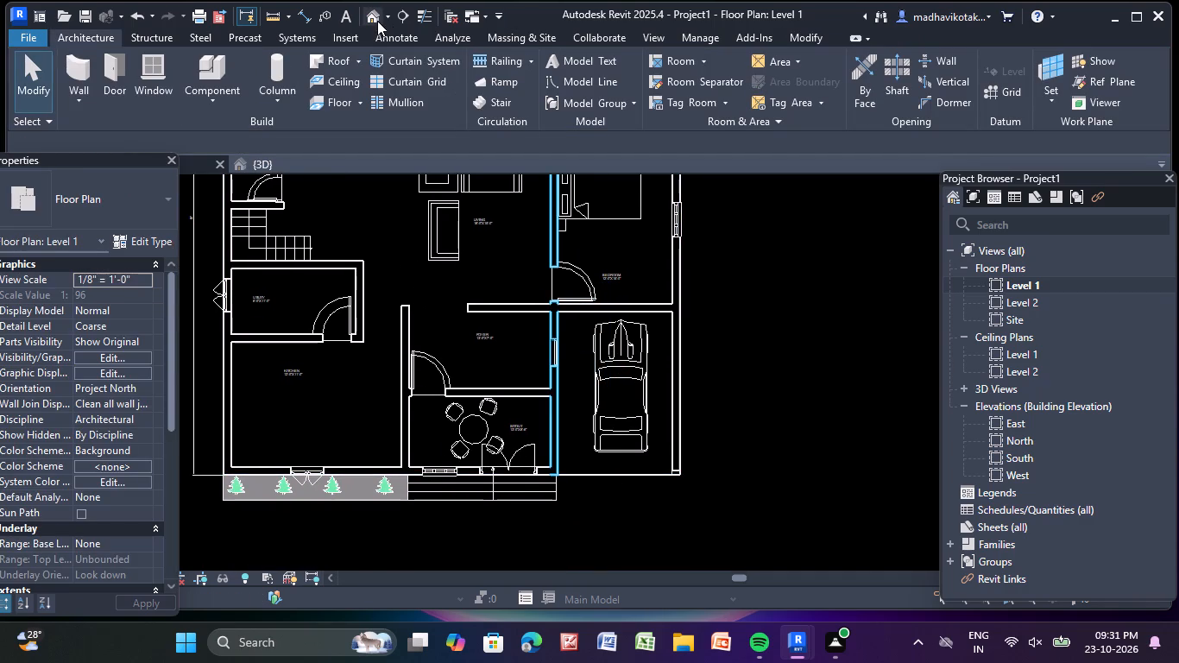
# In the 3D view, set the sill height of the sitout's front window to 3' 0".
pyautogui.click(377, 20)
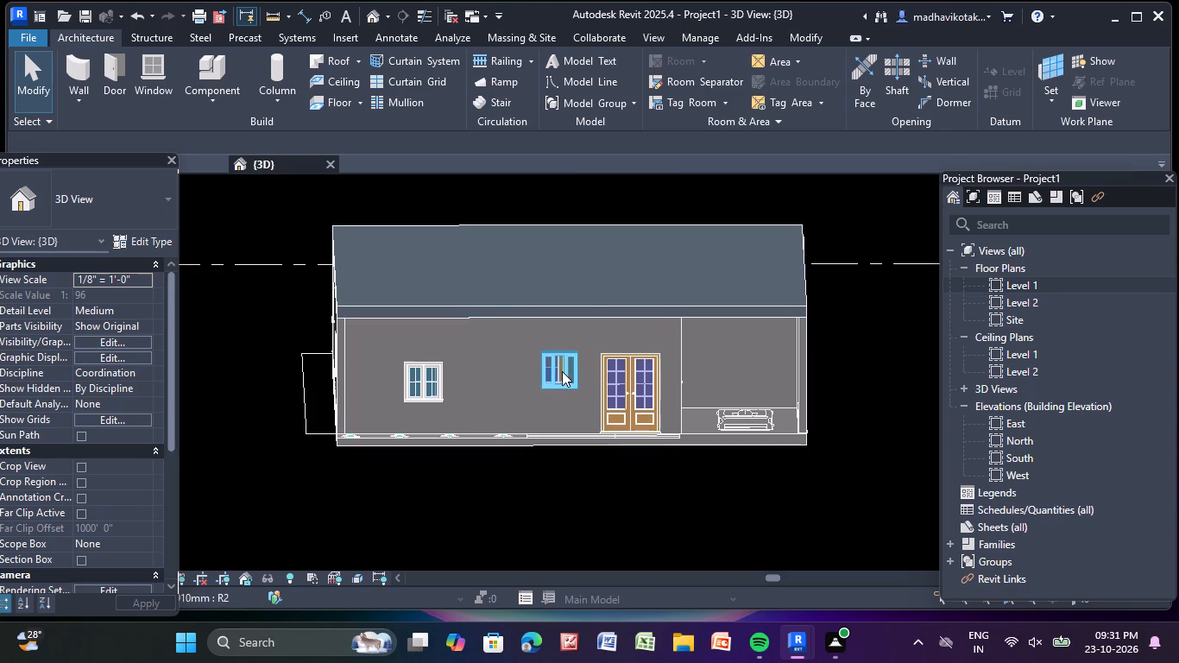
pyautogui.click(562, 371)
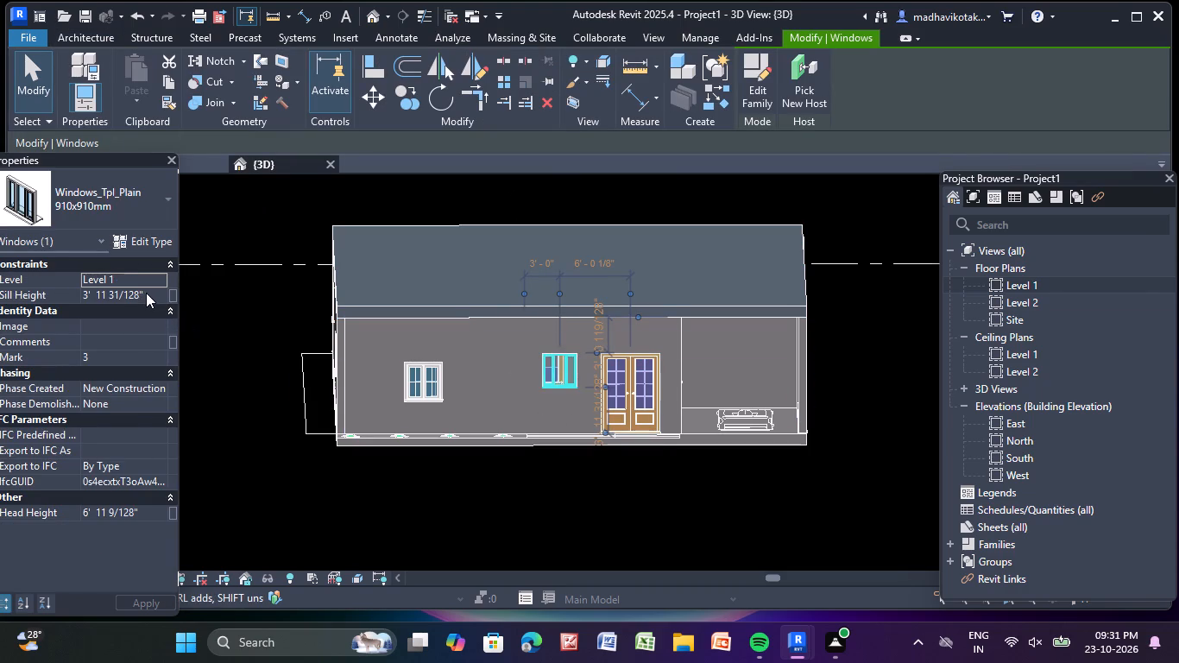
pyautogui.click(147, 293)
pyautogui.press('BackSpace')
pyautogui.press('BackSpace')
pyautogui.press('BackSpace')
pyautogui.press('BackSpace')
pyautogui.press('BackSpace')
pyautogui.press('BackSpace')
pyautogui.press('BackSpace')
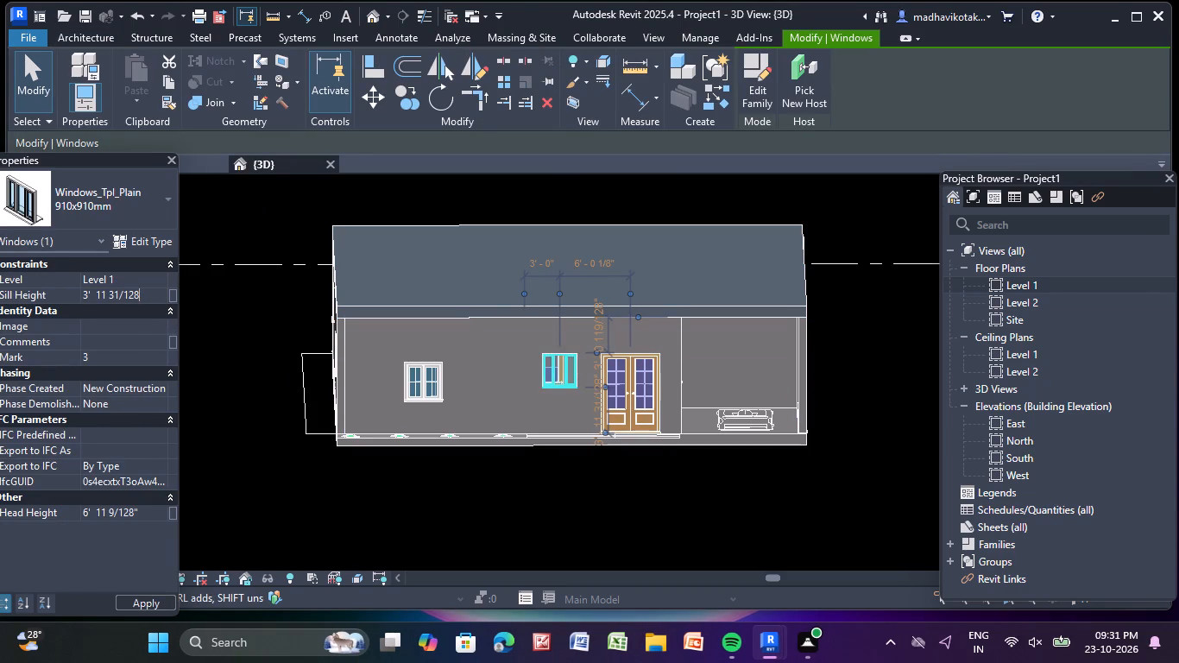
pyautogui.press('BackSpace')
pyautogui.press('BackSpace')
pyautogui.press('BackSpace')
pyautogui.press('BackSpace')
pyautogui.press('Return')
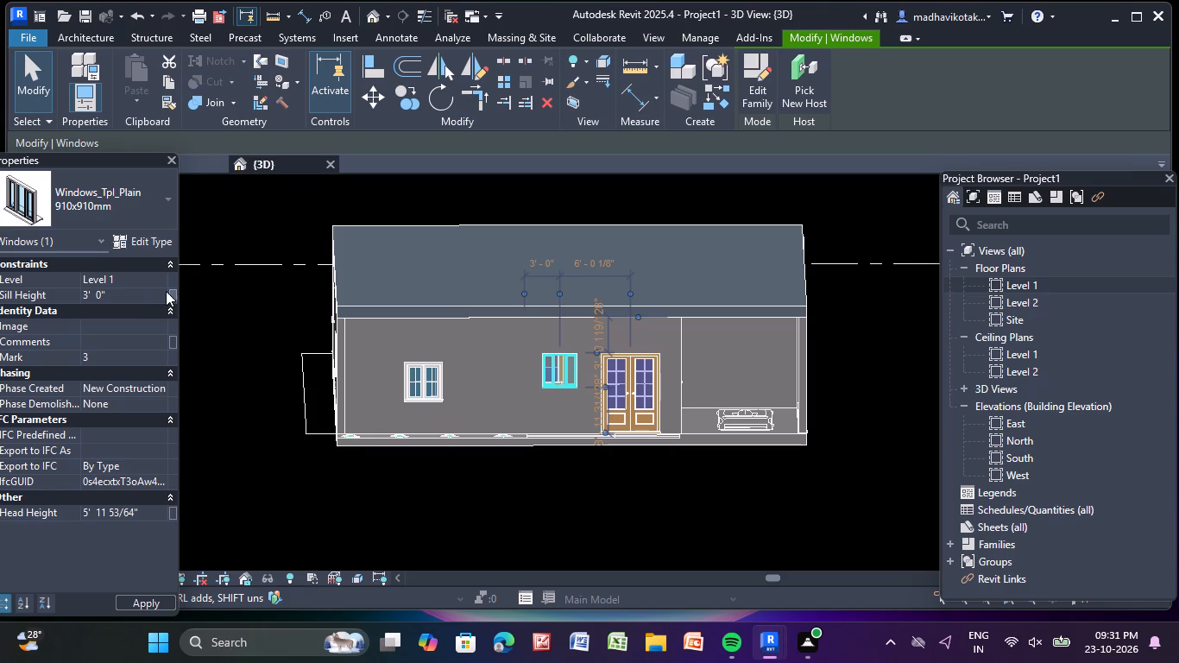
pyautogui.click(267, 470)
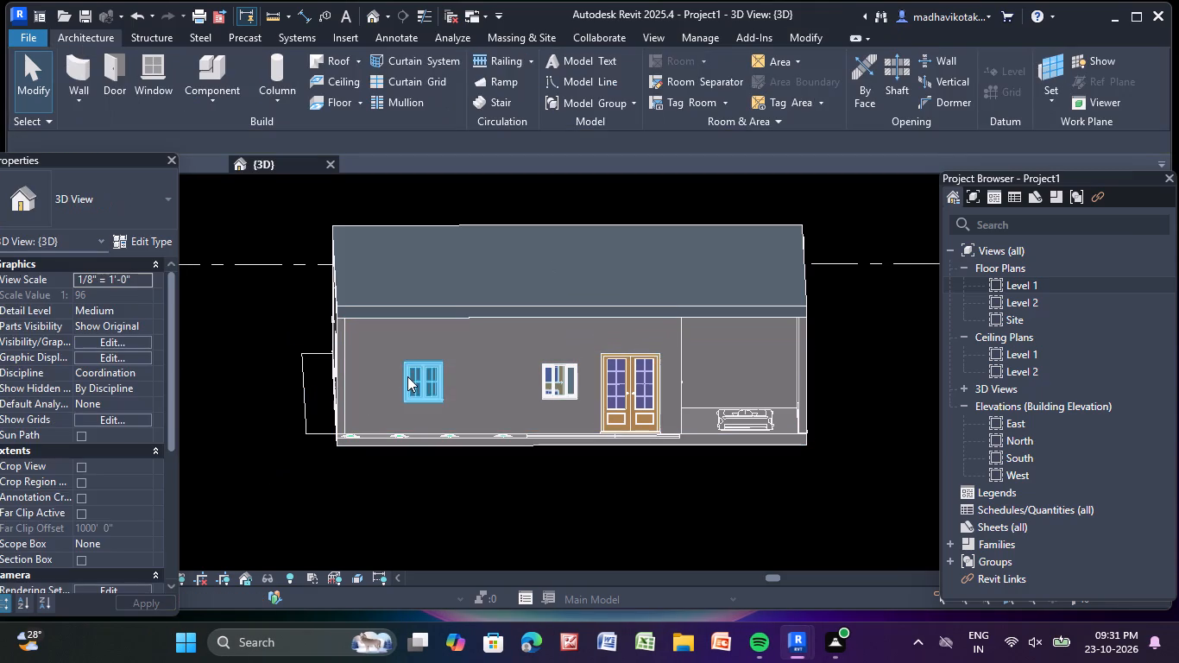
# Check the sill heights of the front wall's western window and the double-hung window between foyer and car porch.
pyautogui.click(408, 376)
pyautogui.press('Escape')
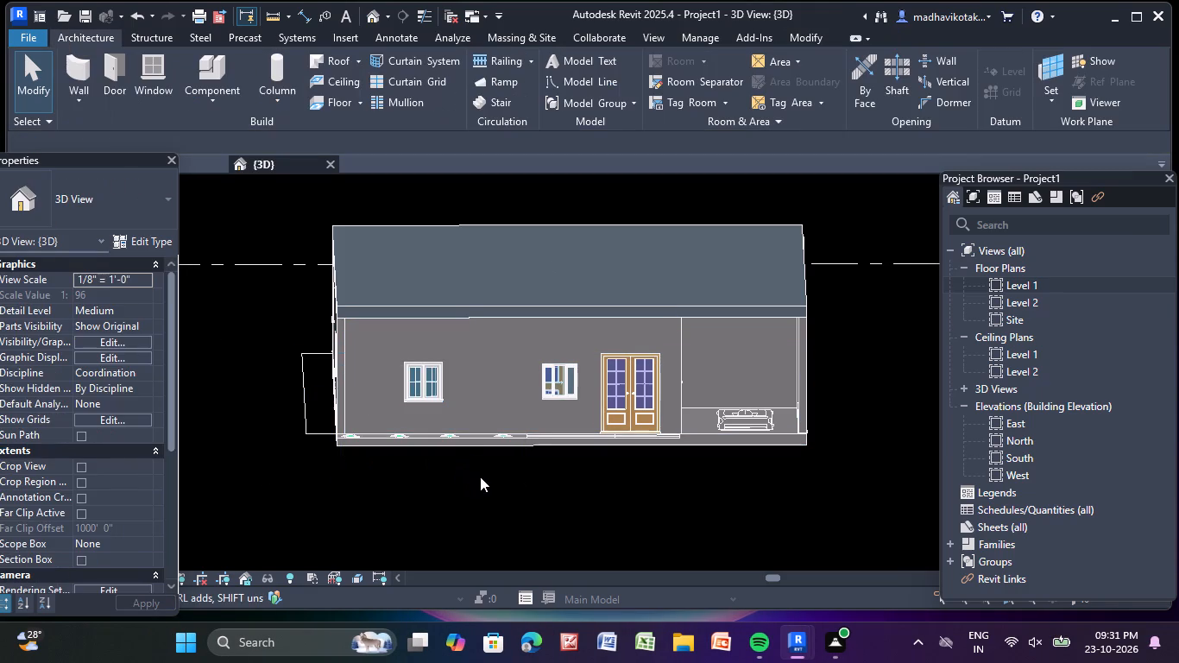
pyautogui.scroll(-2, 510, 474)
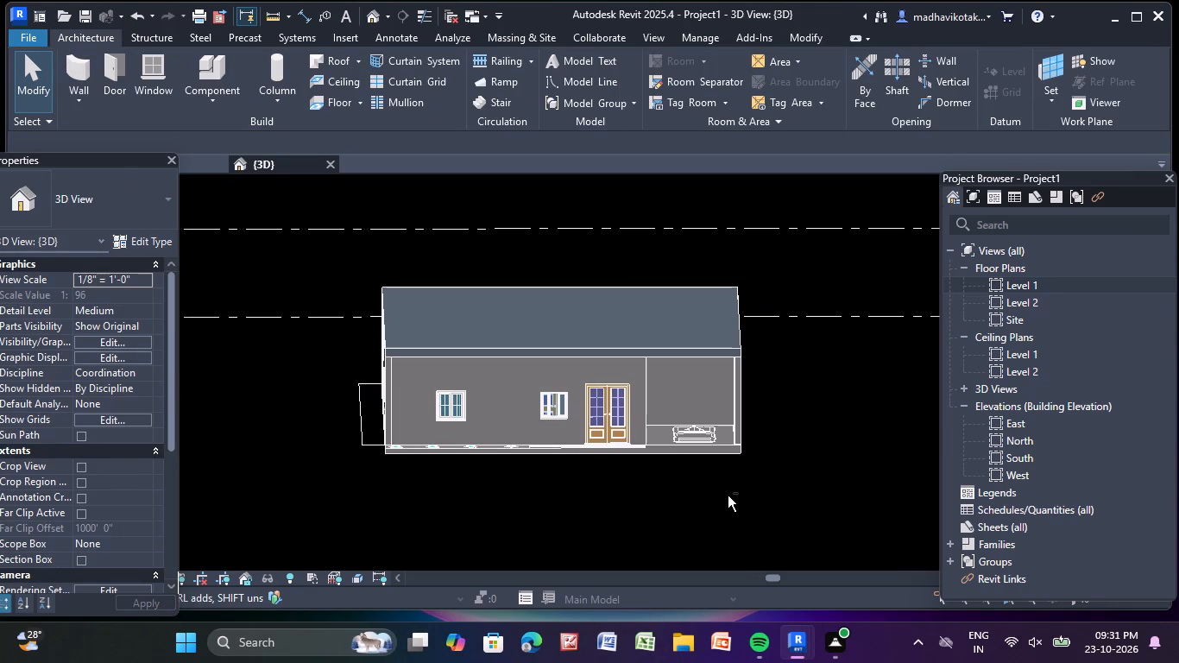
pyautogui.scroll(-2, 804, 440)
pyautogui.moveTo(804, 440); pyautogui.dragTo(730, 481, button='middle')
pyautogui.scroll(6, 637, 464)
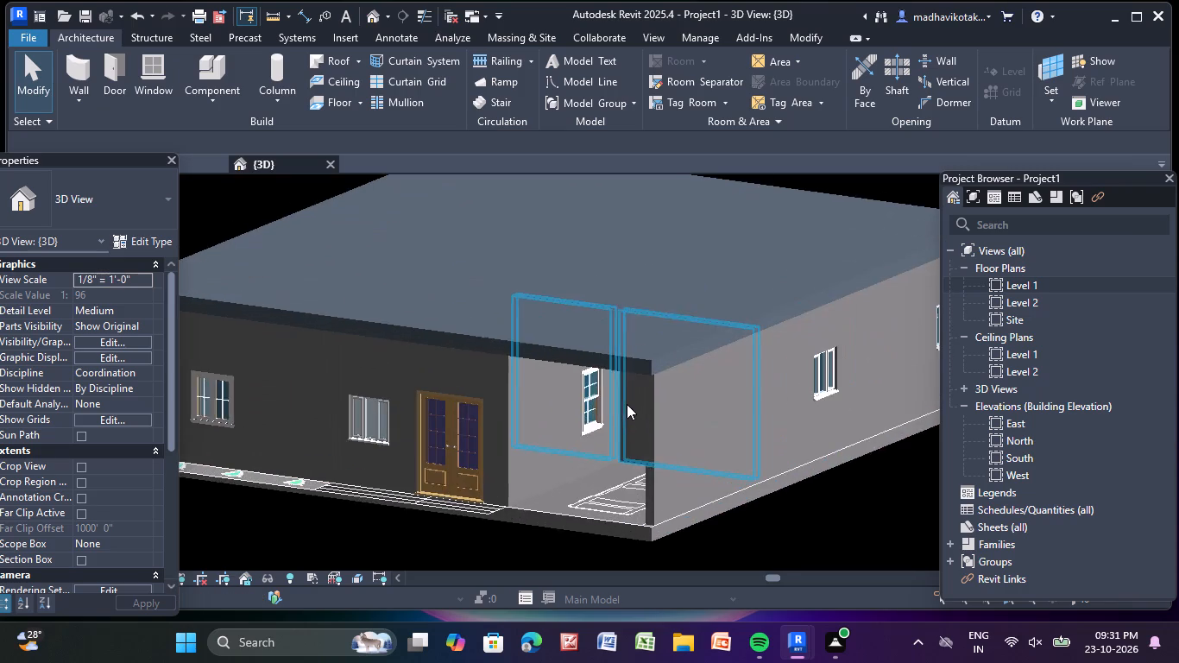
pyautogui.scroll(4, 596, 412)
pyautogui.click(593, 403)
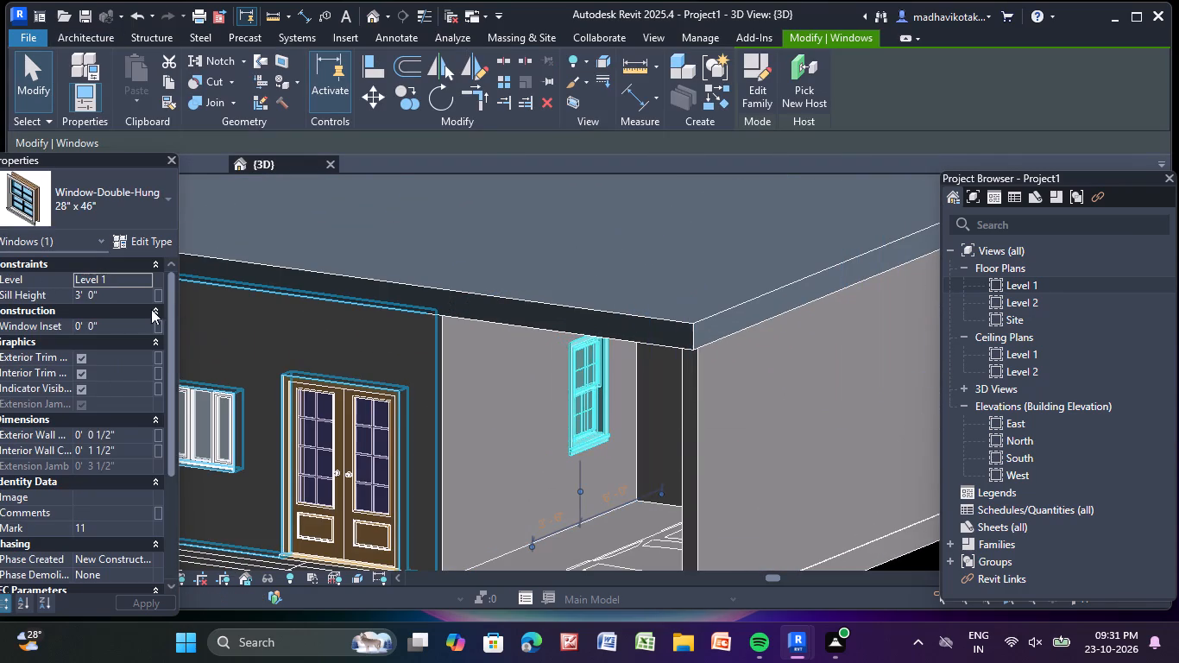
# Set the sill height of the Windows_Tpl_Plain 910x910mm window nearer the front of the east wall to 3' 0".
pyautogui.scroll(-6, 817, 462)
pyautogui.moveTo(816, 461); pyautogui.dragTo(646, 429, button='middle')
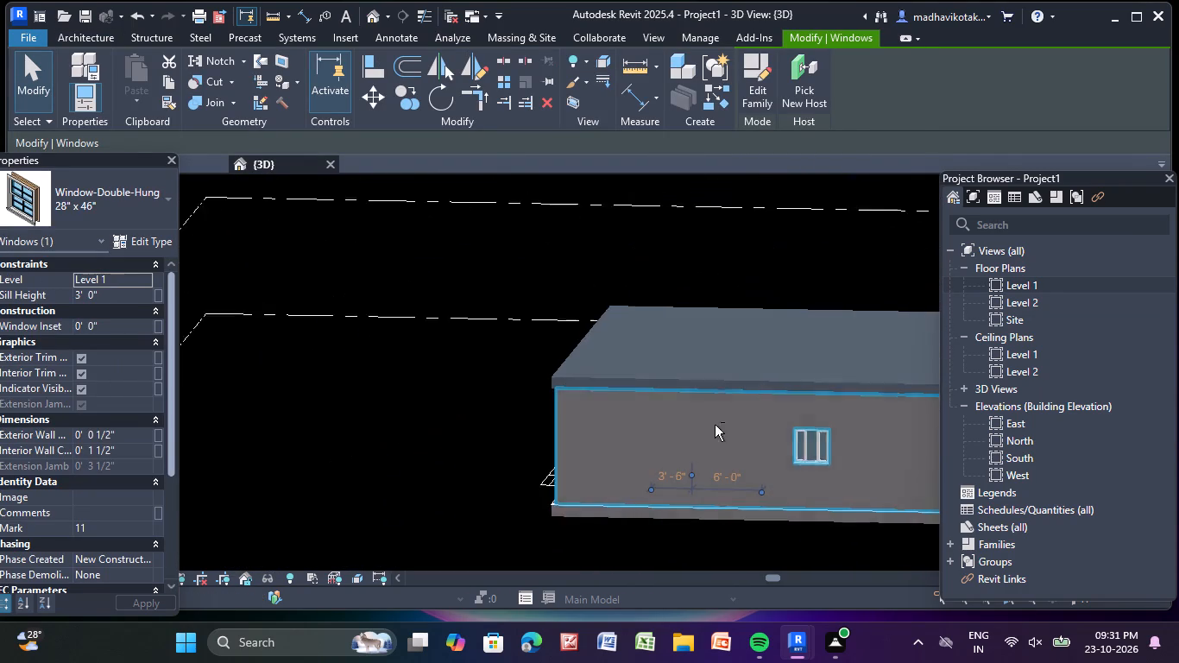
pyautogui.click(802, 454)
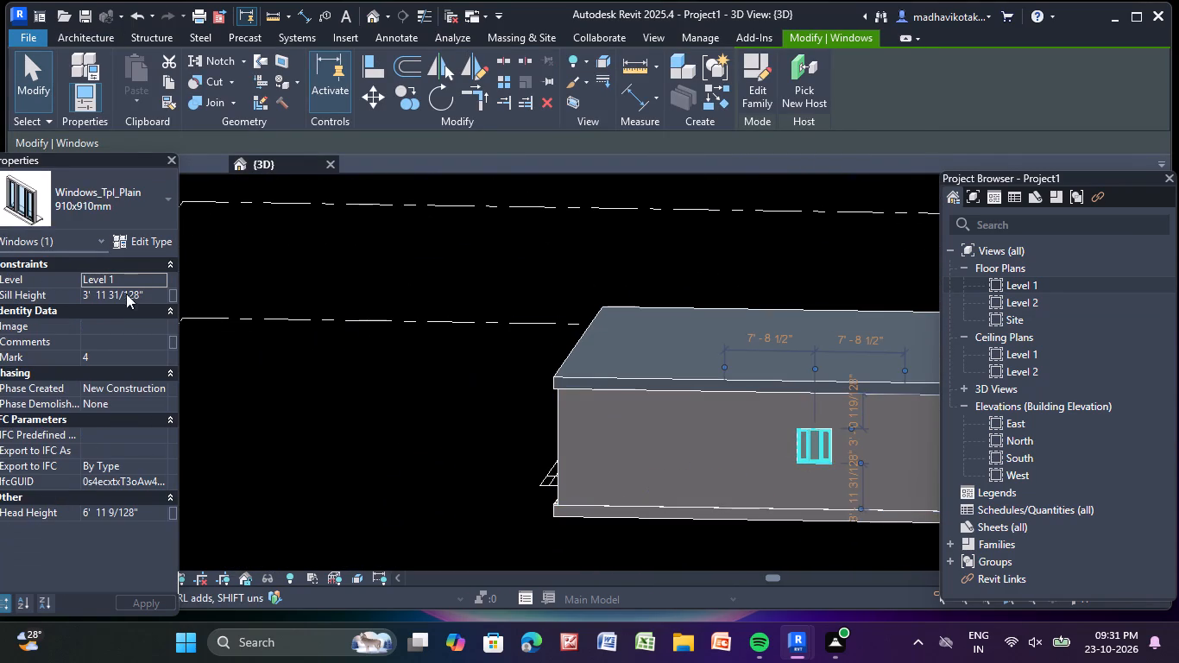
pyautogui.click(157, 298)
pyautogui.press('BackSpace')
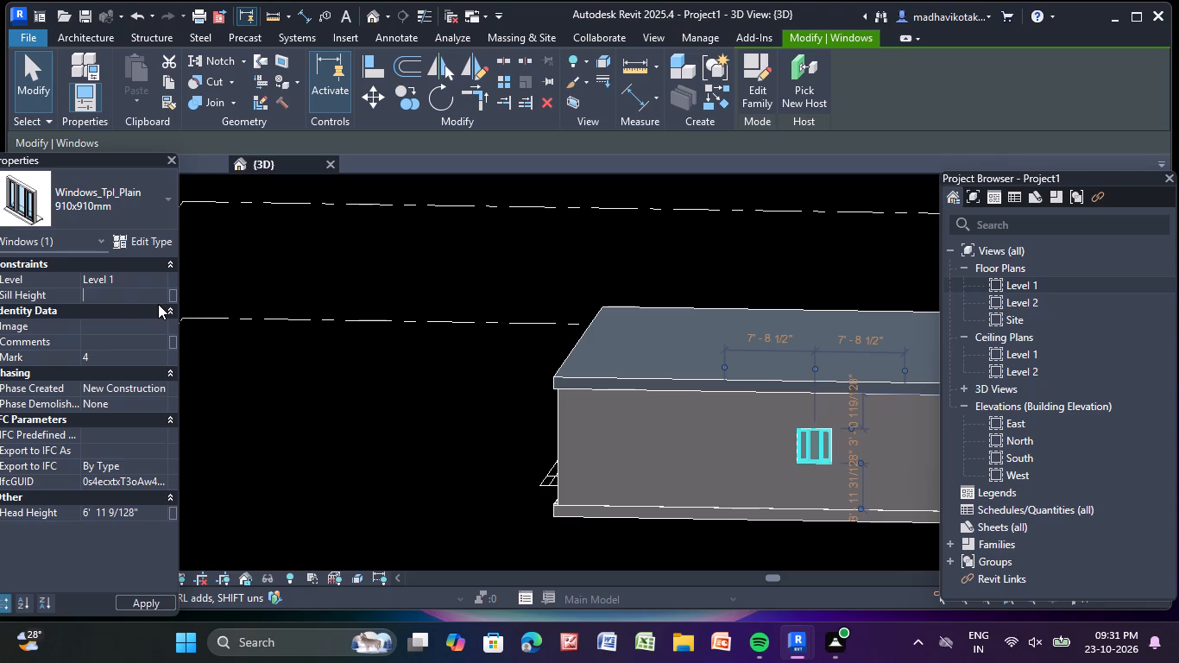
pyautogui.write("3'")
pyautogui.press('Return')
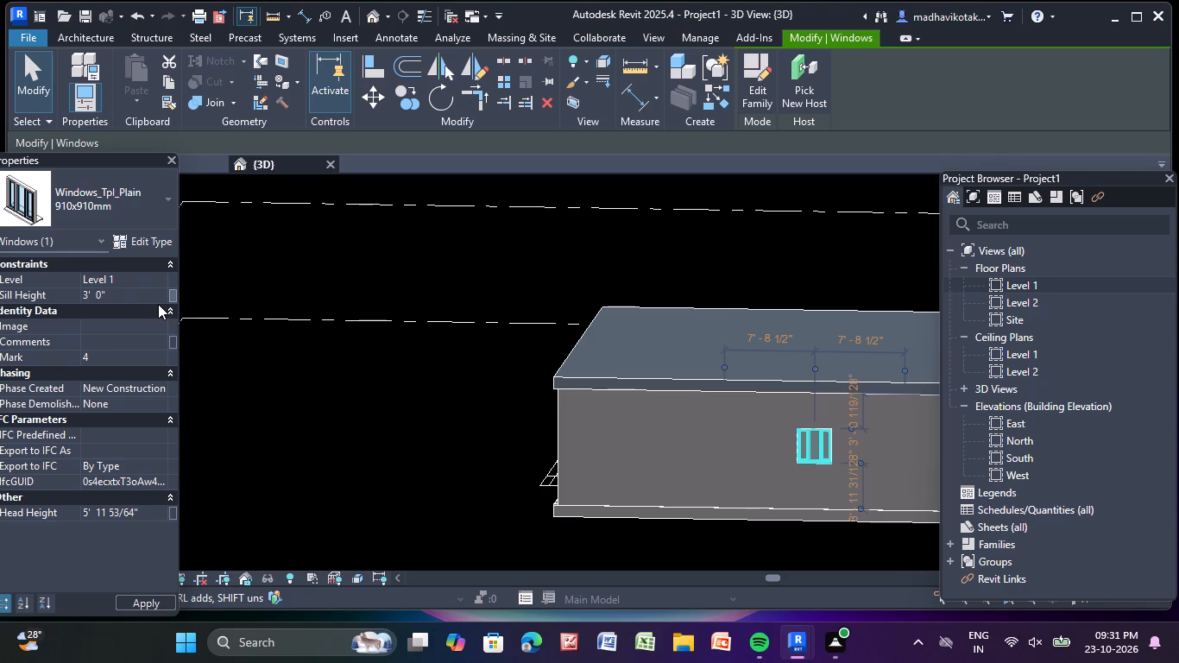
pyautogui.click(346, 442)
# Set the sill height of the 910x910mm window nearer the rear of the east wall to 3' 0".
pyautogui.scroll(-3, 350, 451)
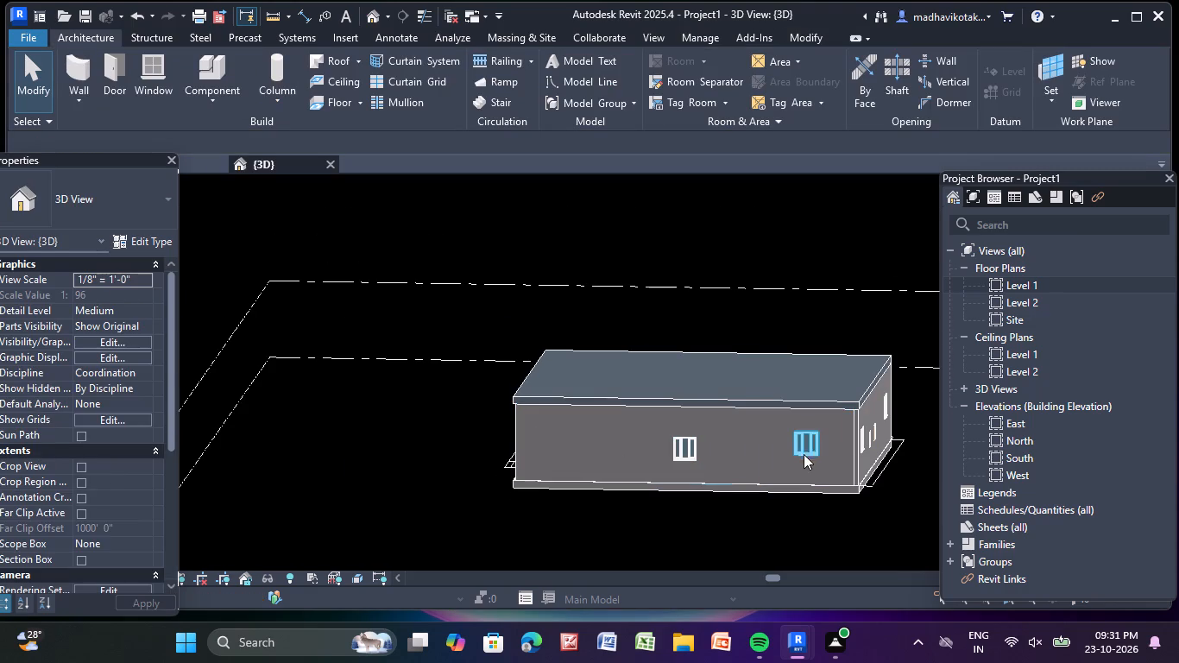
pyautogui.click(805, 448)
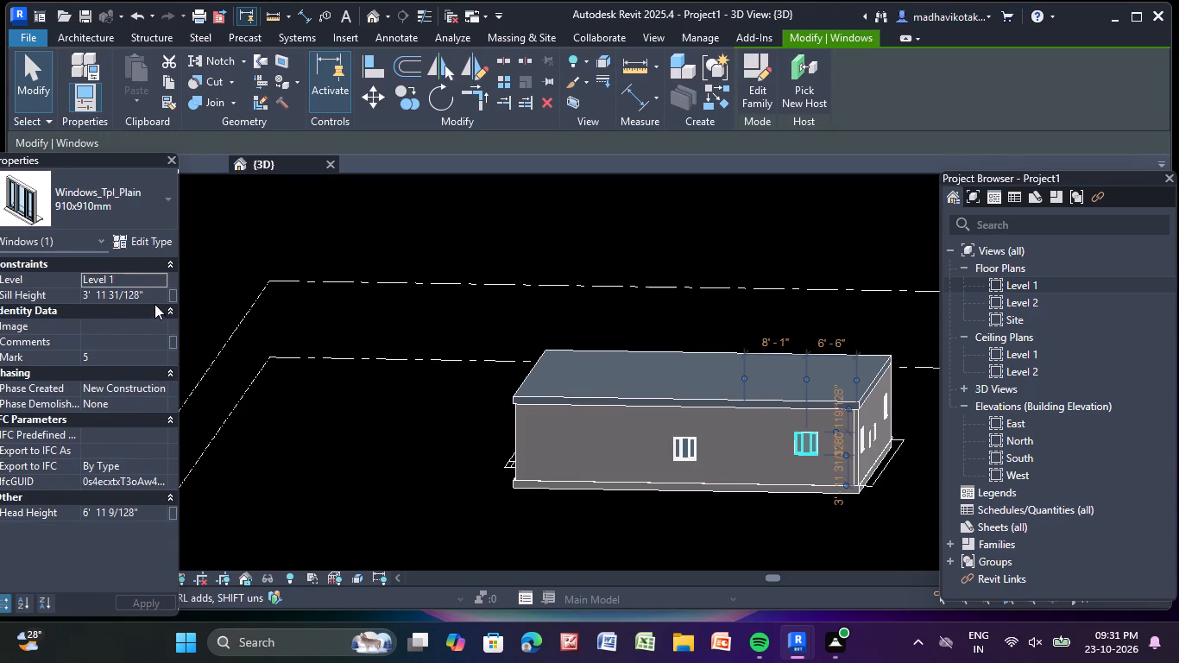
pyautogui.click(154, 298)
pyautogui.press('BackSpace')
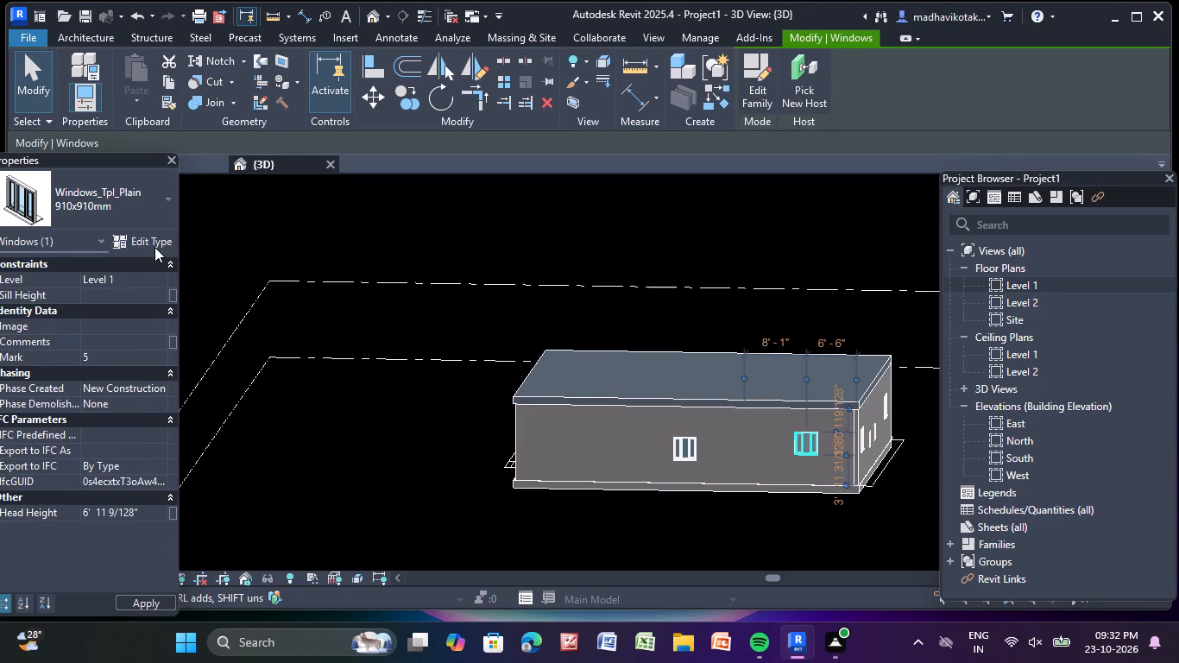
pyautogui.write("3'")
pyautogui.press('Return')
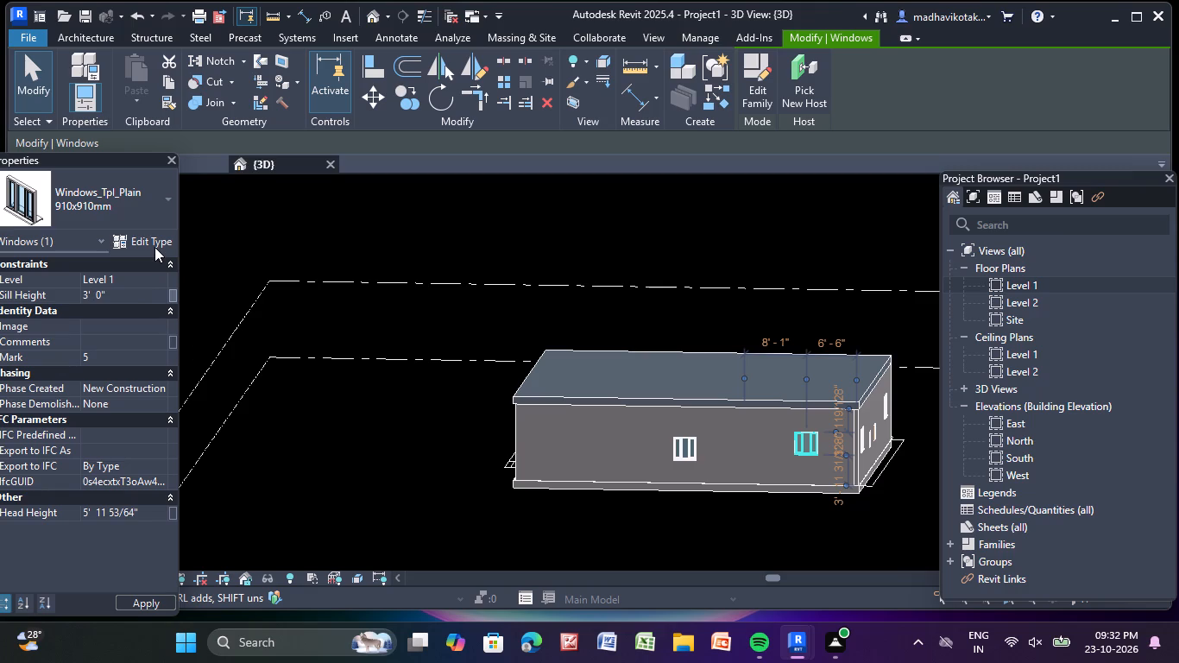
pyautogui.click(397, 306)
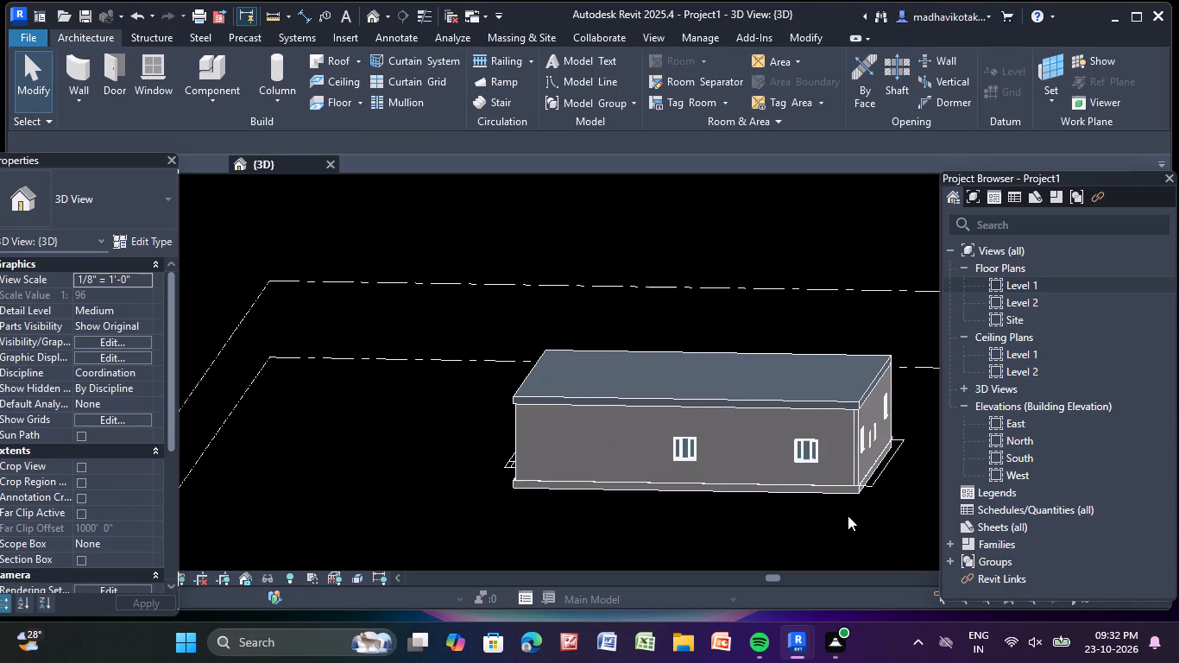
# Examine the sill heights of the two Fixed 16" x 24" toilet windows in the rear wall.
pyautogui.keyDown('shift'); pyautogui.moveTo(843, 513); pyautogui.dragTo(629, 481, button='middle'); pyautogui.keyUp('shift')
pyautogui.scroll(4, 564, 441)
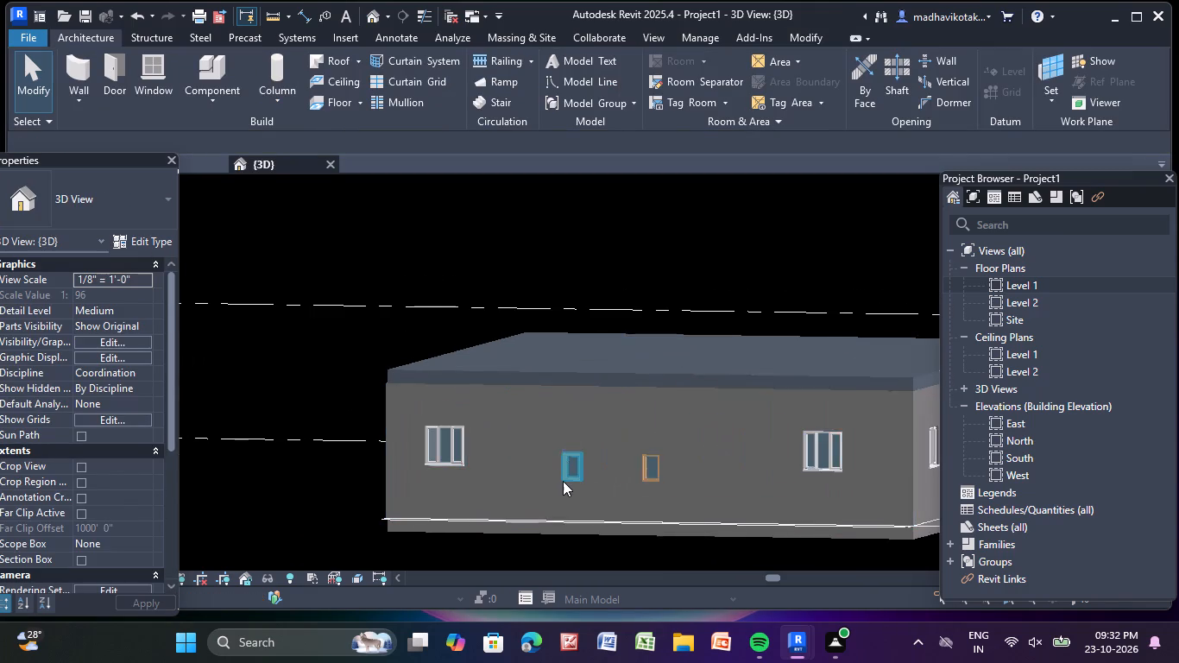
pyautogui.click(565, 482)
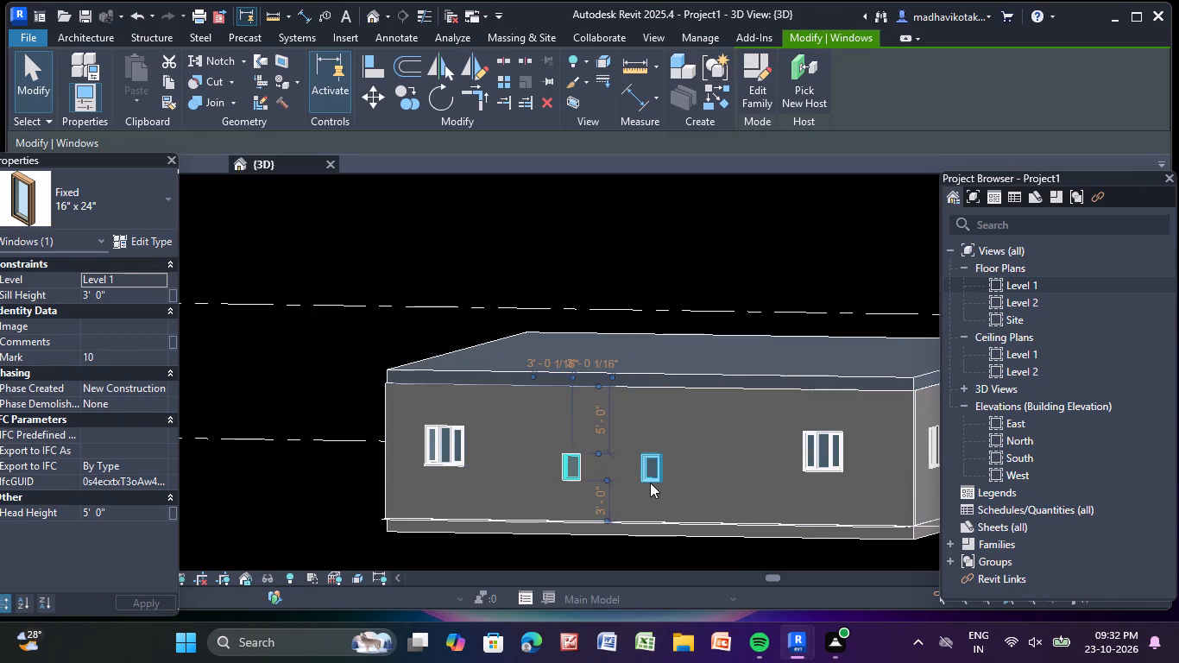
pyautogui.click(650, 482)
pyautogui.press('Escape')
pyautogui.click(646, 473)
pyautogui.press('Escape')
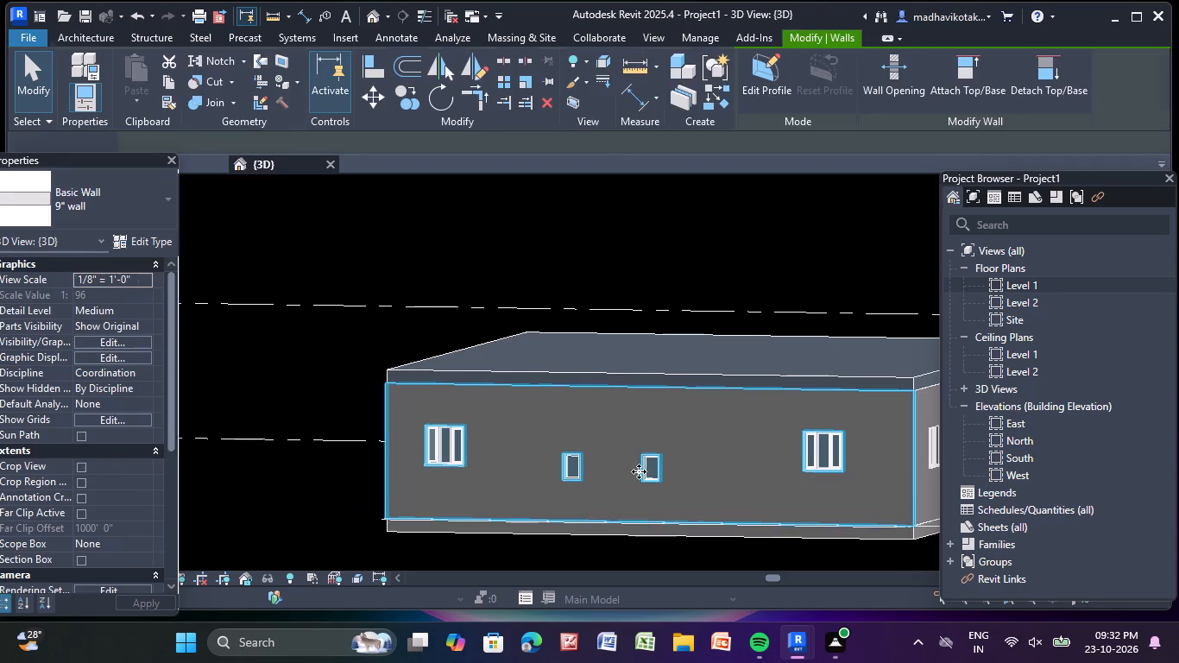
pyautogui.click(643, 470)
pyautogui.press('Escape')
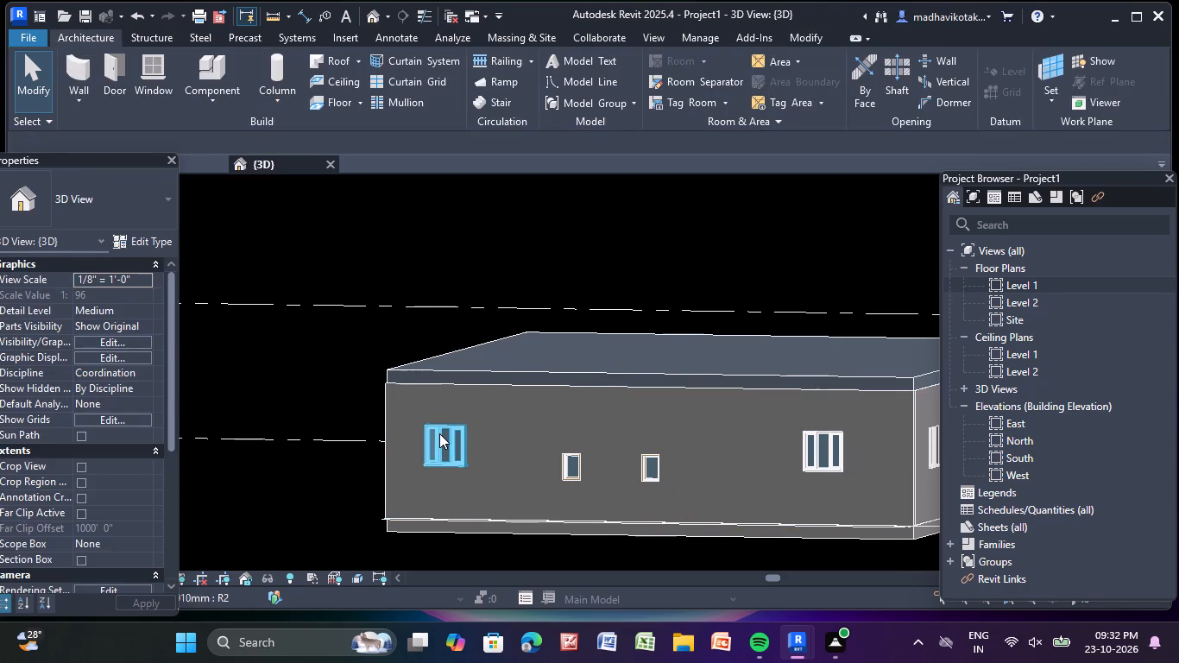
# Set the sill height of the northeast bedroom's 910x910mm window in the rear wall to 3' 0".
pyautogui.click(439, 433)
pyautogui.click(155, 299)
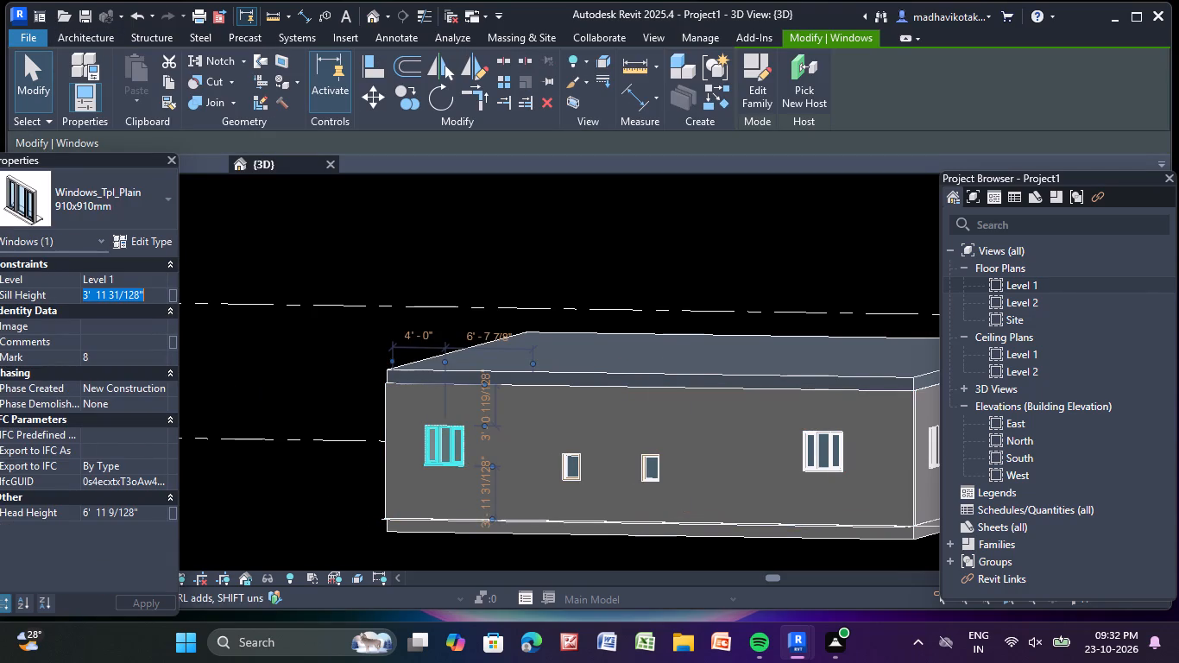
pyautogui.press('BackSpace')
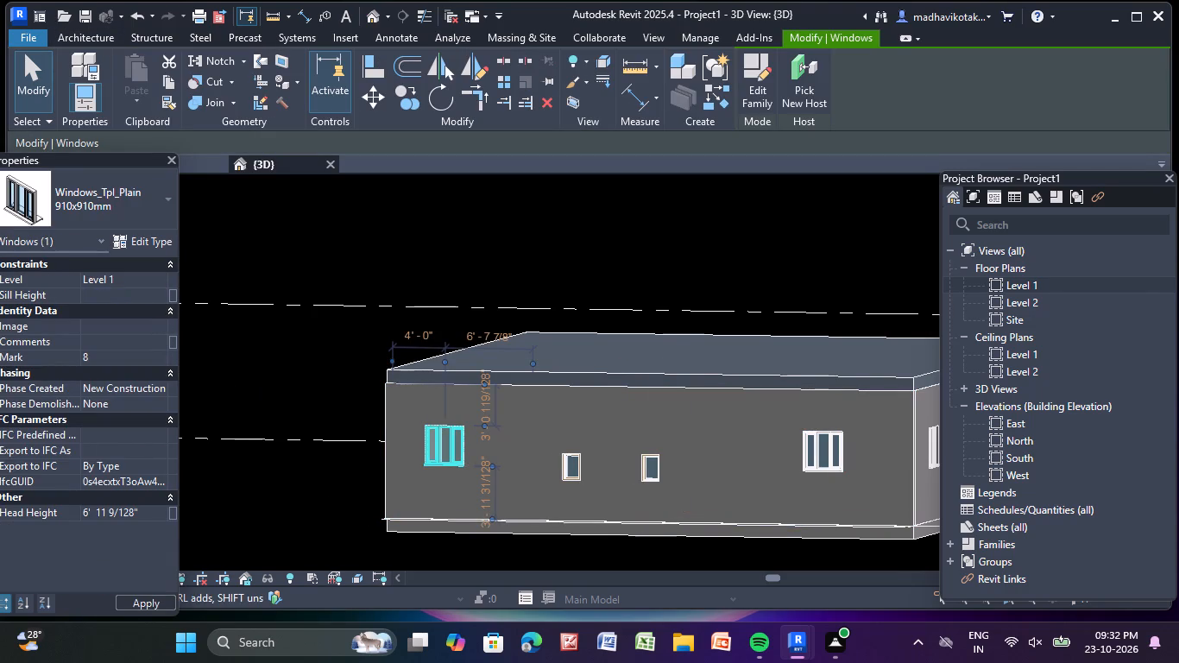
pyautogui.write("3'")
pyautogui.press('Return')
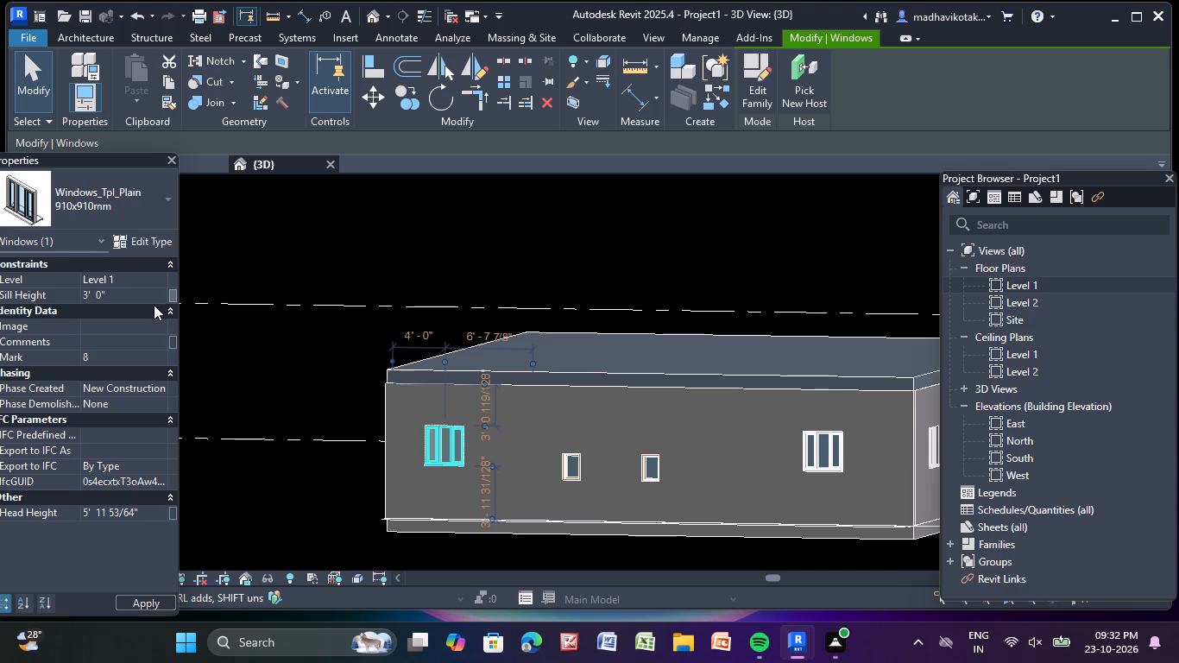
pyautogui.click(398, 270)
# Set the sill height of the master bedroom's 910x910mm window in the rear wall to 3' 0".
pyautogui.click(779, 441)
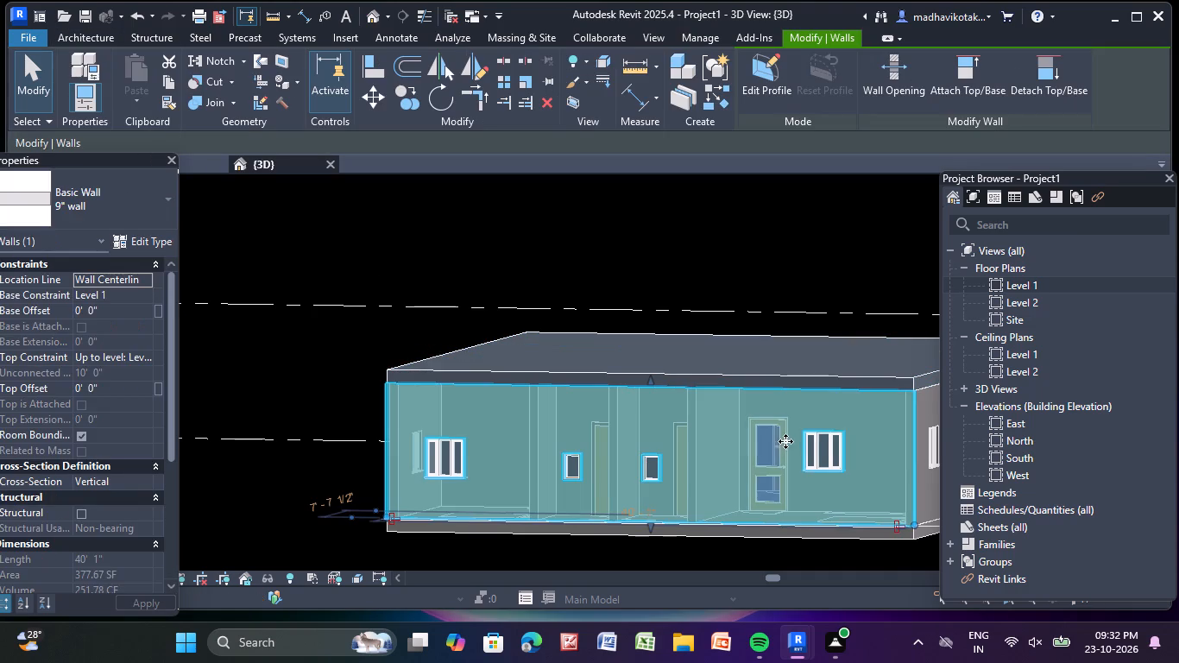
pyautogui.press('Escape')
pyautogui.click(843, 458)
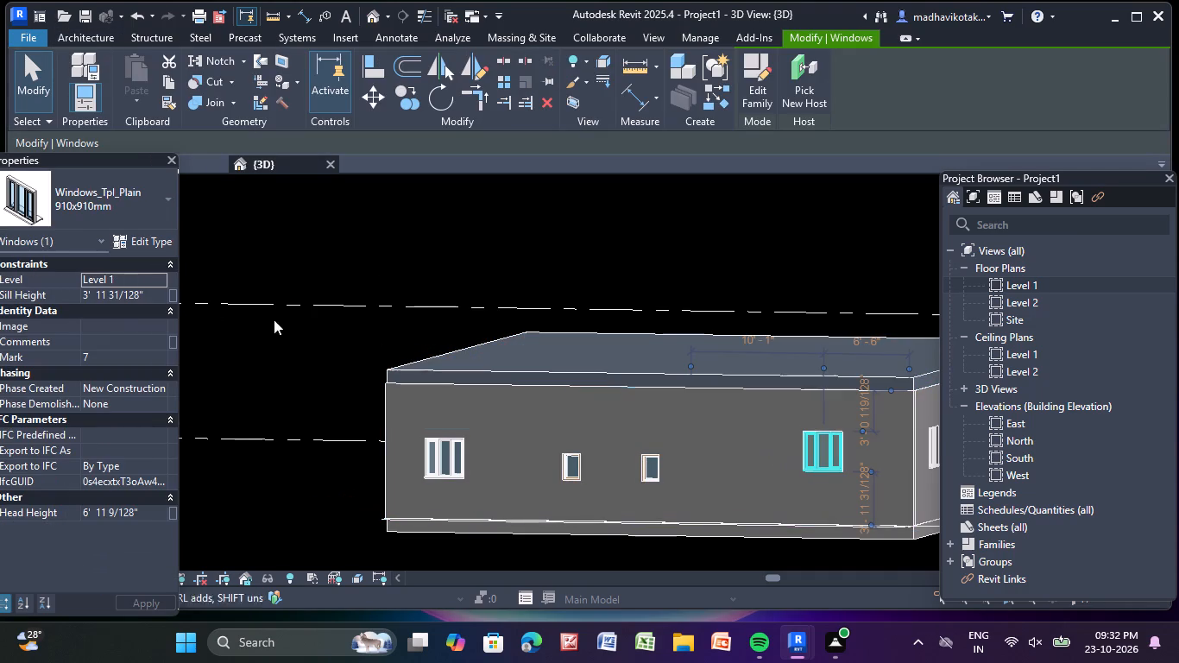
pyautogui.click(142, 298)
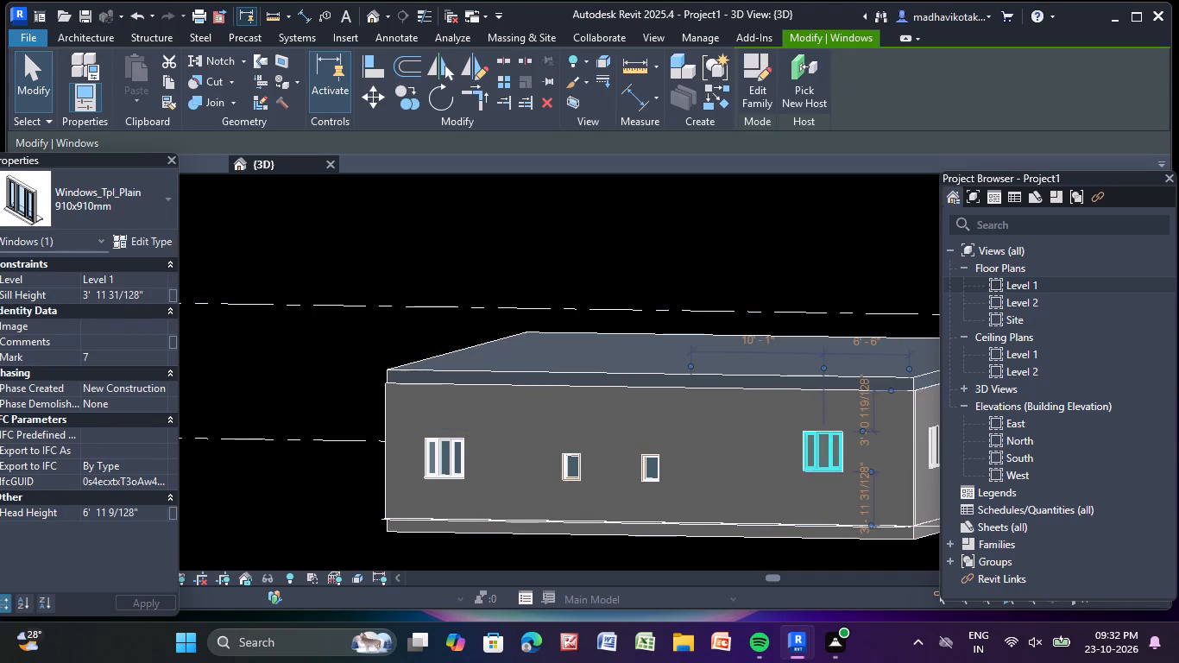
pyautogui.press('BackSpace')
pyautogui.press('BackSpace')
pyautogui.press('BackSpace')
pyautogui.press('BackSpace')
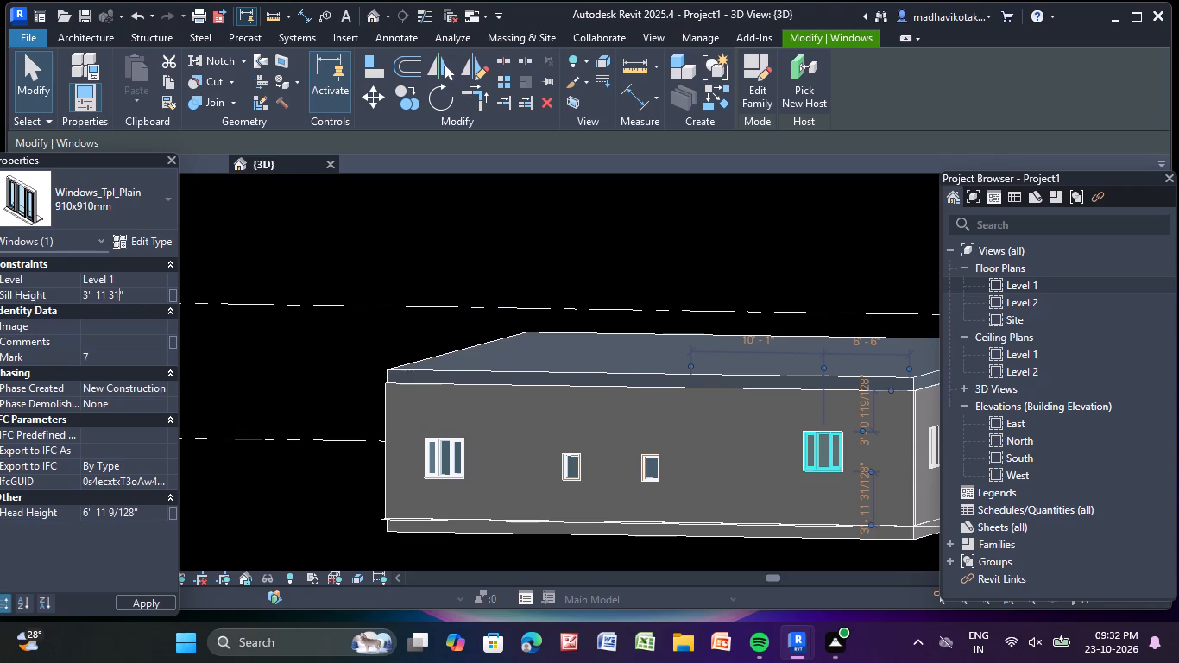
pyautogui.press('BackSpace')
pyautogui.press('BackSpace')
pyautogui.press('BackSpace')
pyautogui.press('BackSpace')
pyautogui.press('BackSpace')
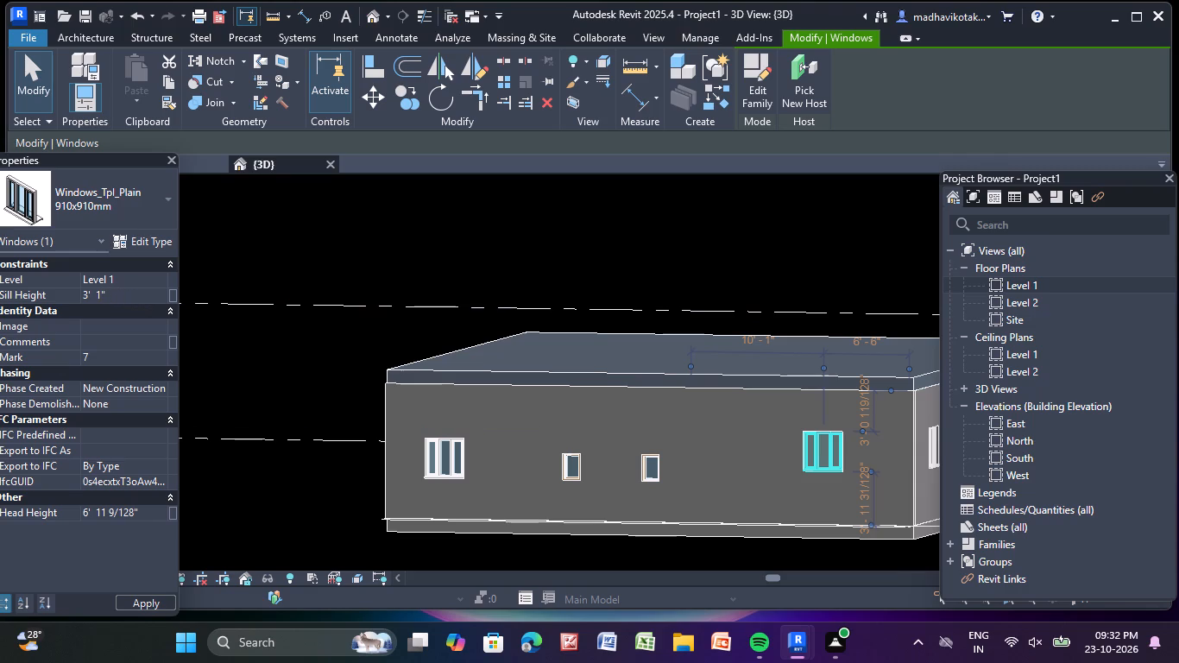
pyautogui.click(137, 298)
pyautogui.press('BackSpace')
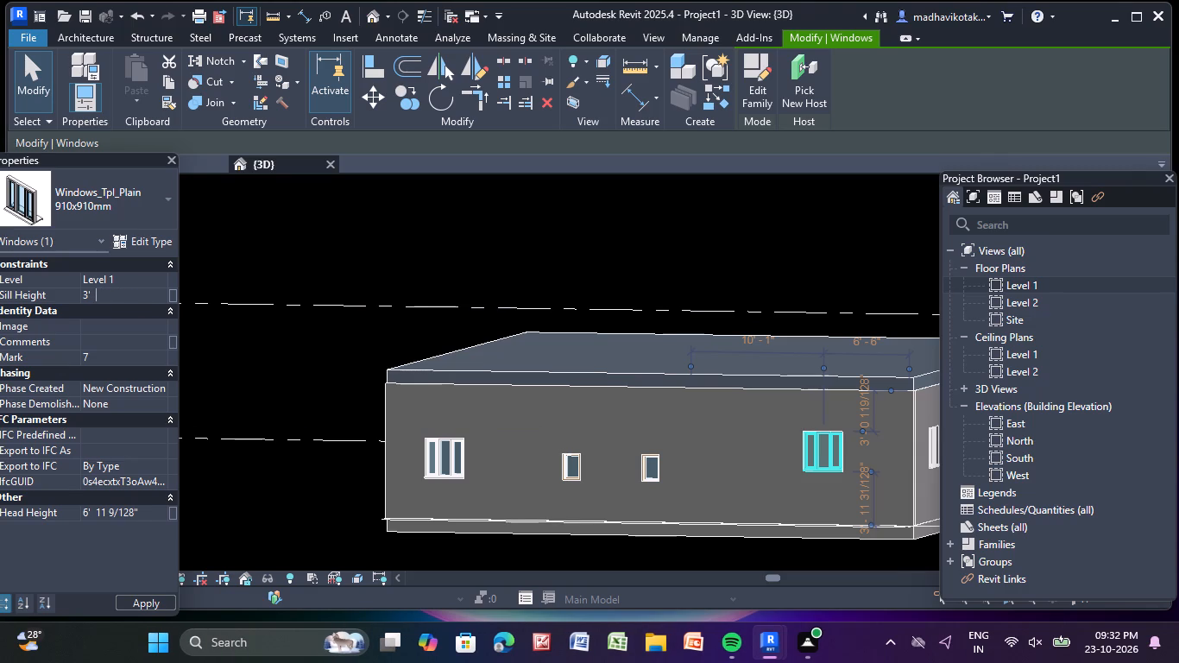
pyautogui.press('Return')
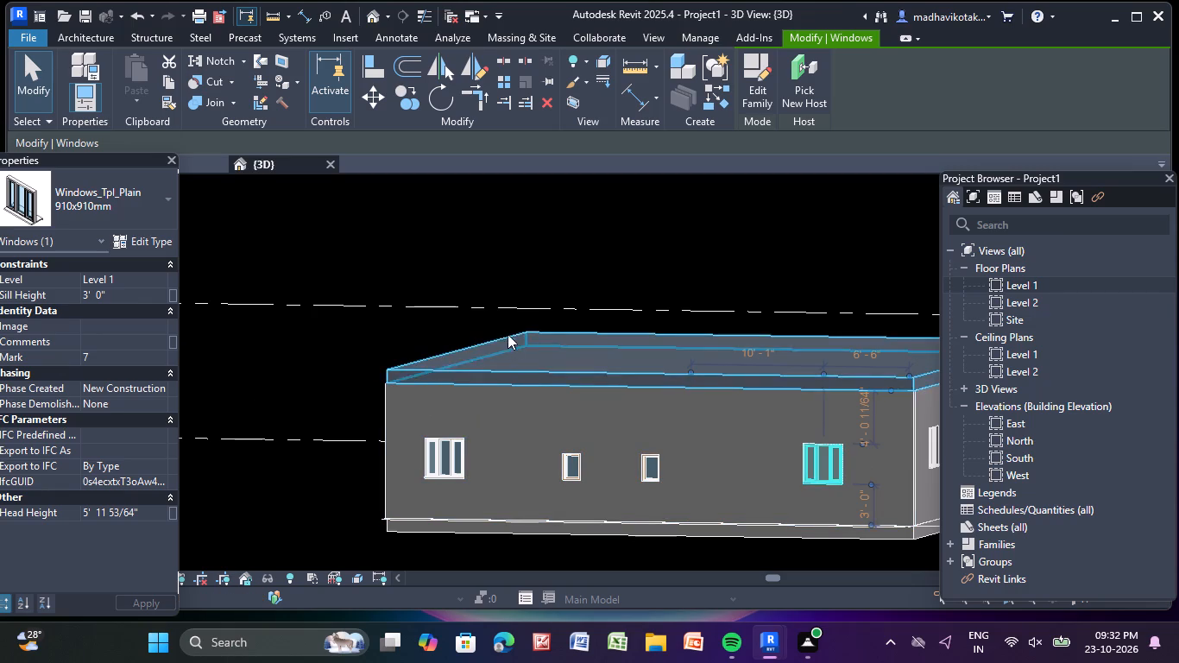
pyautogui.click(463, 274)
# Check the sill height of the Window-Casement-Double 34" x 36" in the west wall.
pyautogui.keyDown('shift'); pyautogui.moveTo(769, 545); pyautogui.dragTo(705, 555, button='middle'); pyautogui.keyUp('shift')
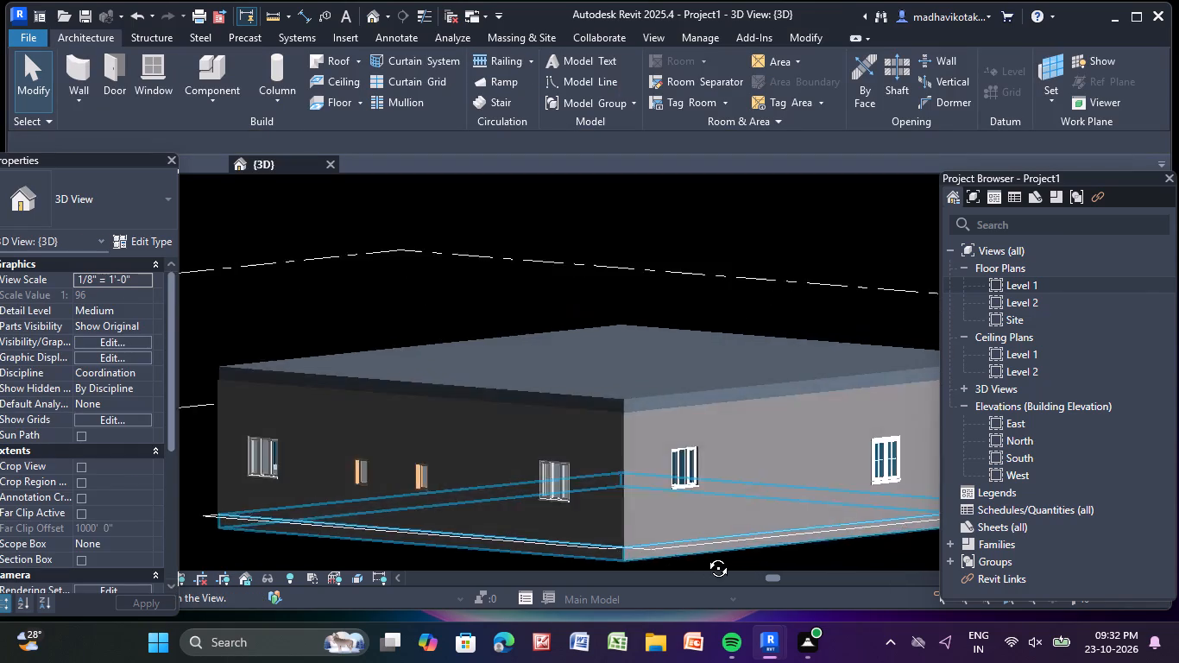
pyautogui.keyDown('shift'); pyautogui.moveTo(705, 555); pyautogui.dragTo(587, 523, button='middle'); pyautogui.keyUp('shift')
pyautogui.scroll(-3, 598, 479)
pyautogui.moveTo(604, 474); pyautogui.dragTo(704, 459, button='middle')
pyautogui.scroll(4, 655, 446)
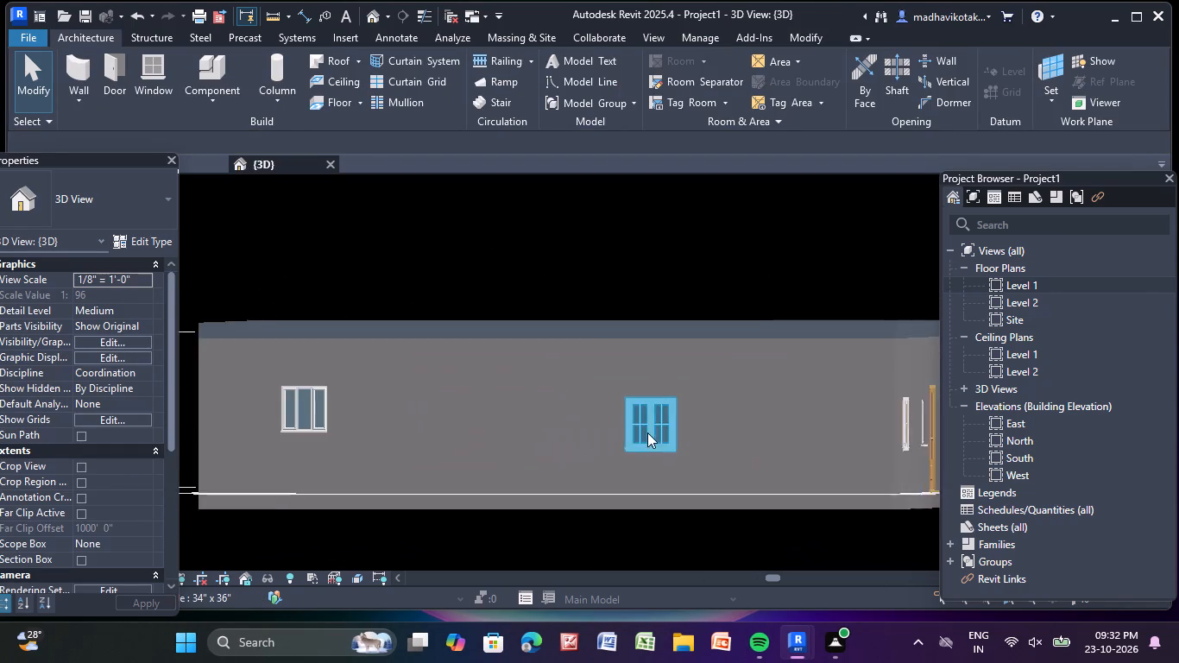
pyautogui.scroll(2, 647, 433)
pyautogui.click(646, 432)
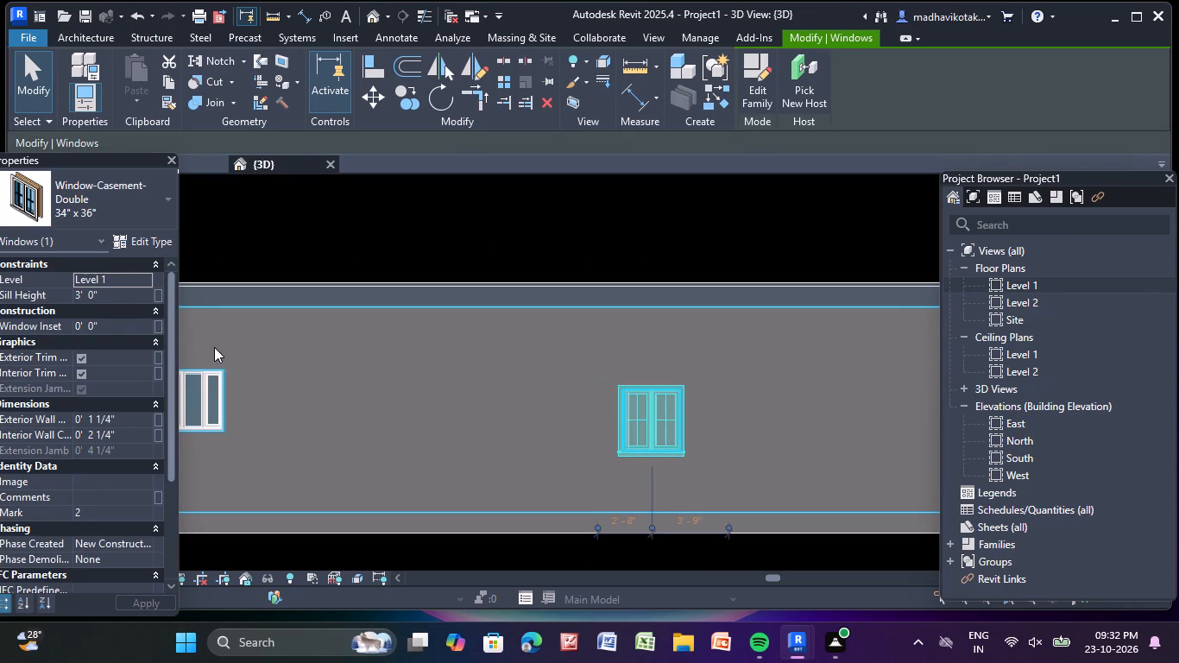
pyautogui.press('Escape')
# Set the sill height of the 910x910mm window nearer the rear of the west wall to 3' 0".
pyautogui.click(214, 389)
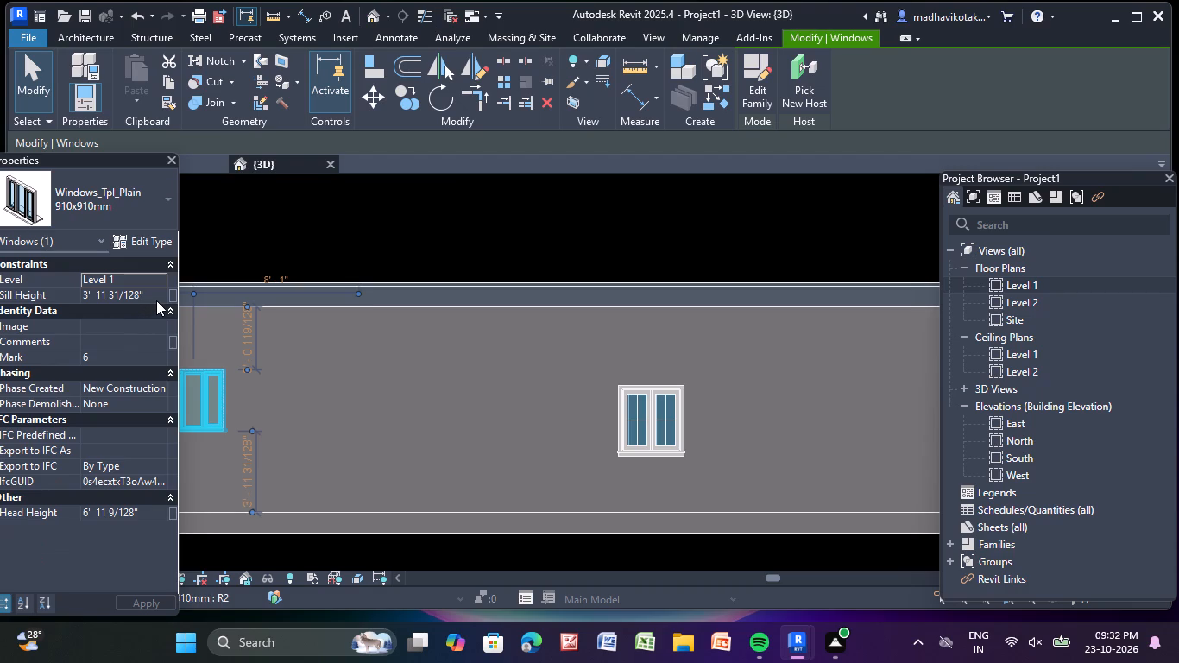
pyautogui.click(157, 300)
pyautogui.press('BackSpace')
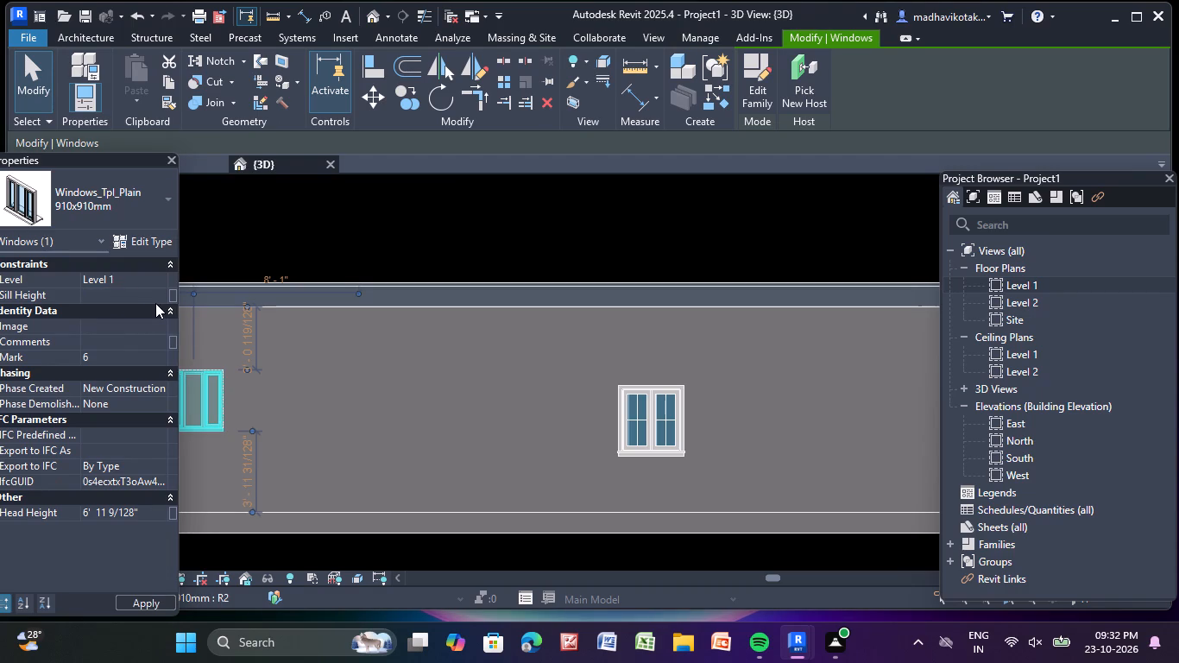
pyautogui.write("3'")
pyautogui.press('Return')
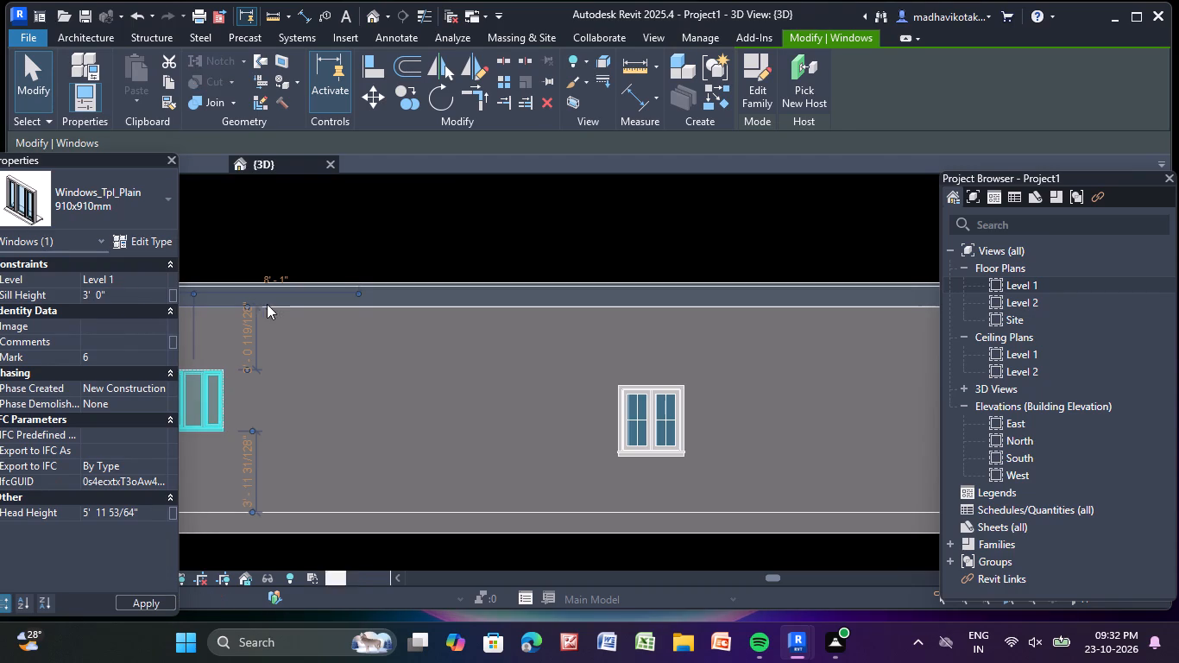
pyautogui.click(394, 243)
pyautogui.scroll(-6, 388, 252)
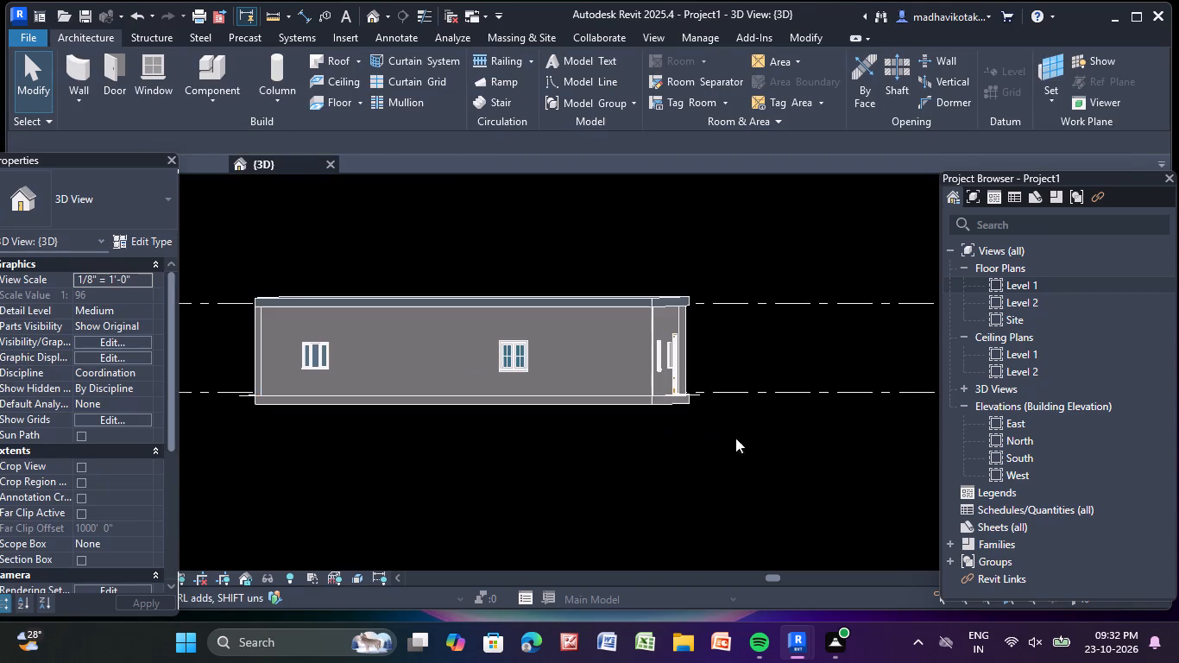
# Examine the house's front facade in 3D, checking the heights of its windows and entrance door.
pyautogui.moveTo(753, 439); pyautogui.dragTo(532, 480, button='middle')
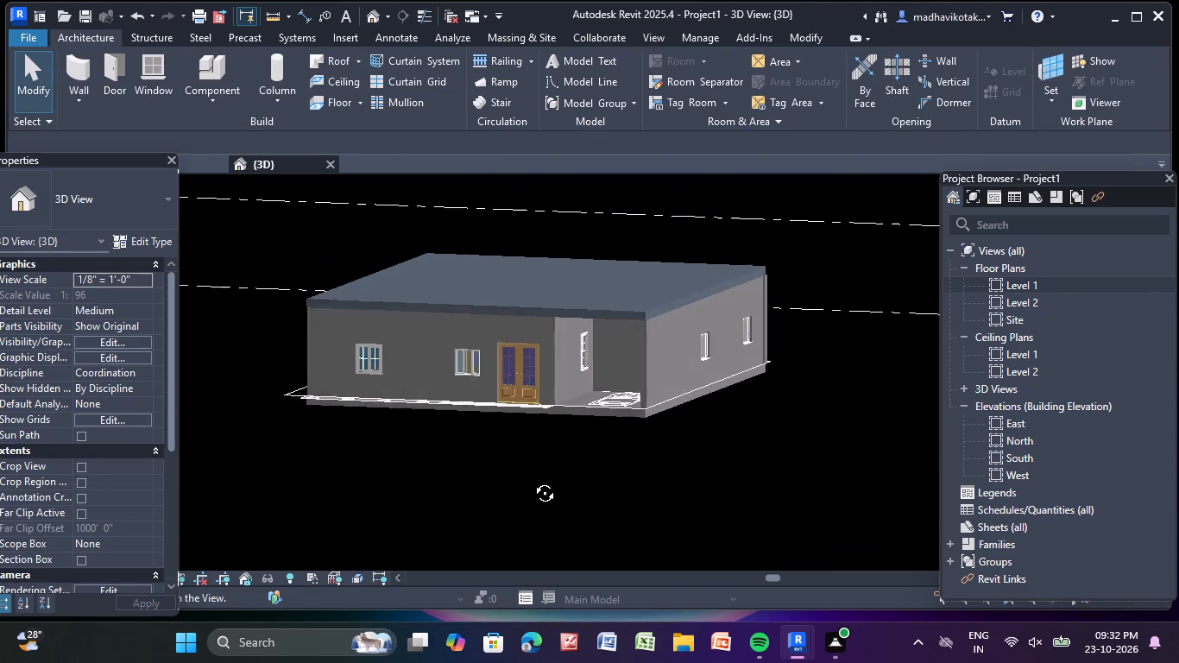
pyautogui.moveTo(532, 480); pyautogui.dragTo(572, 467, button='middle')
pyautogui.keyDown('shift'); pyautogui.moveTo(572, 466); pyautogui.dragTo(568, 466, button='middle'); pyautogui.keyUp('shift')
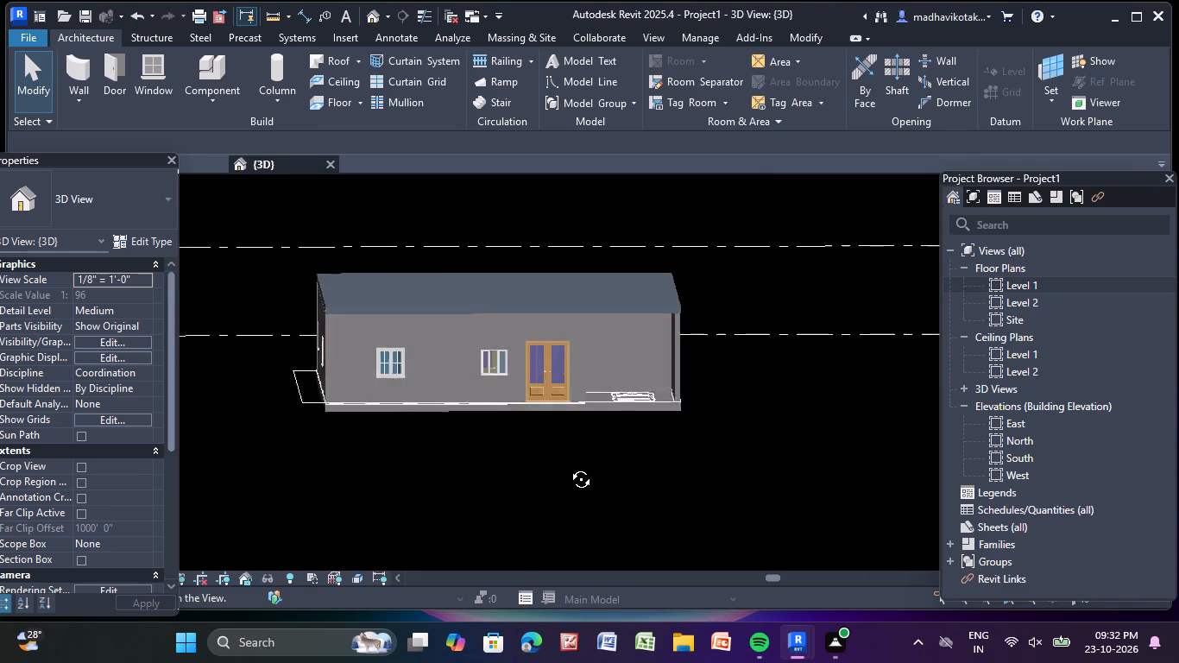
pyautogui.keyDown('shift'); pyautogui.moveTo(568, 466); pyautogui.dragTo(556, 466, button='middle'); pyautogui.keyUp('shift')
pyautogui.scroll(5, 483, 429)
pyautogui.moveTo(518, 451); pyautogui.dragTo(587, 491, button='middle')
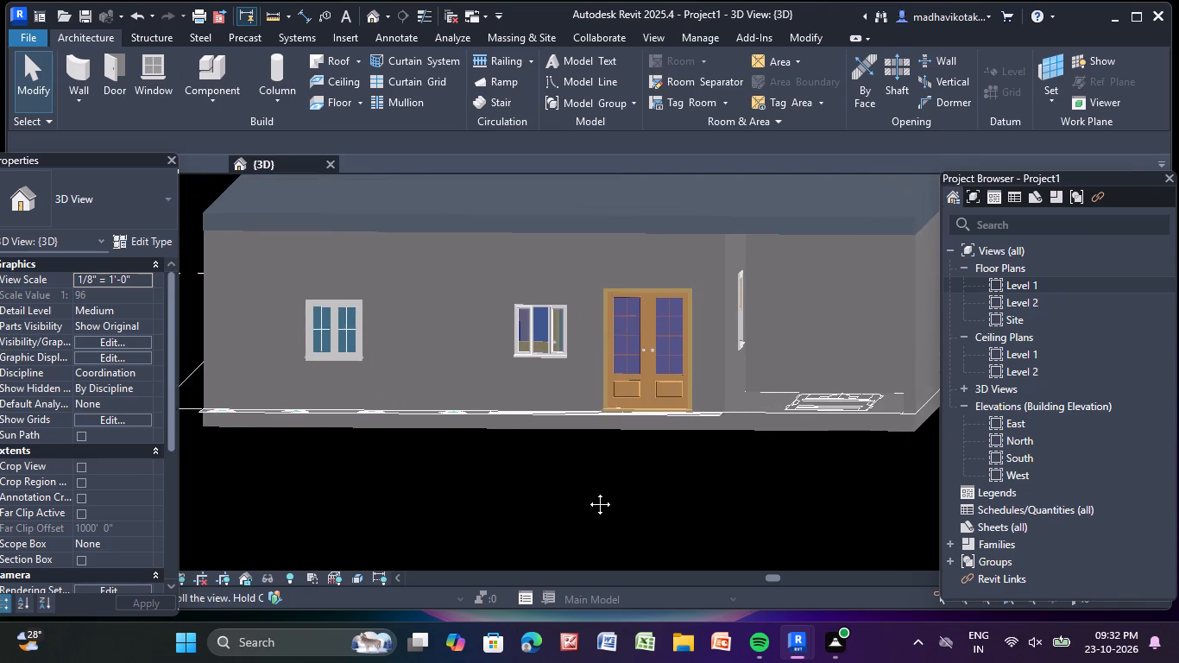
pyautogui.moveTo(587, 491); pyautogui.dragTo(567, 458, button='middle')
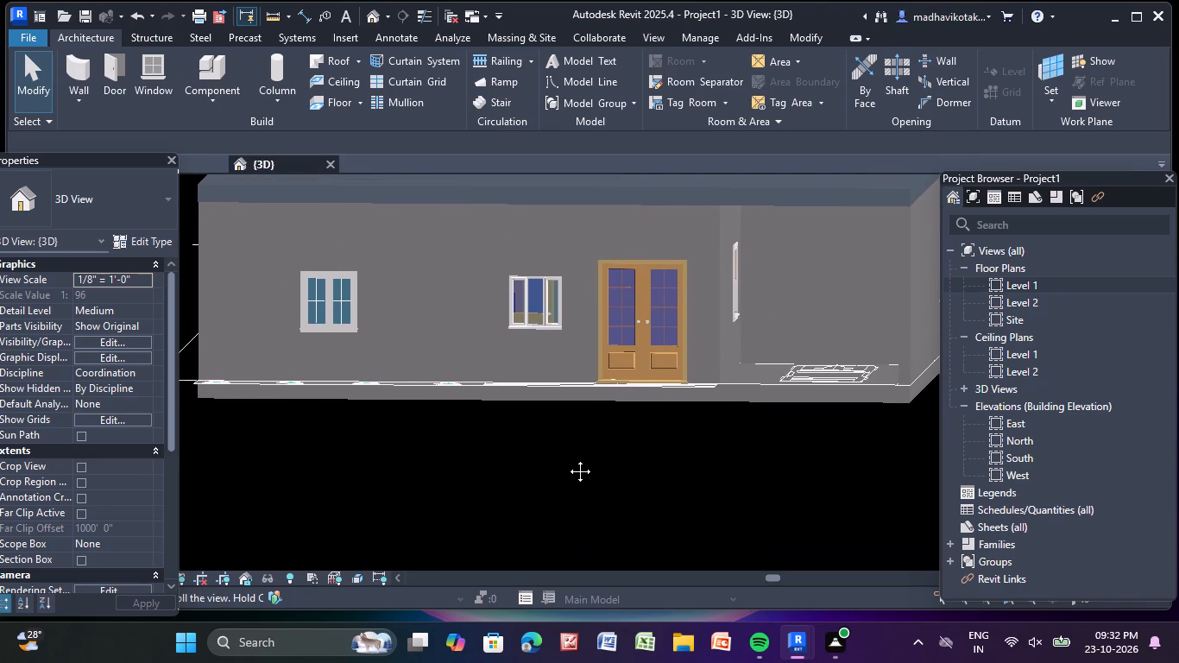
pyautogui.moveTo(567, 458); pyautogui.dragTo(564, 447, button='middle')
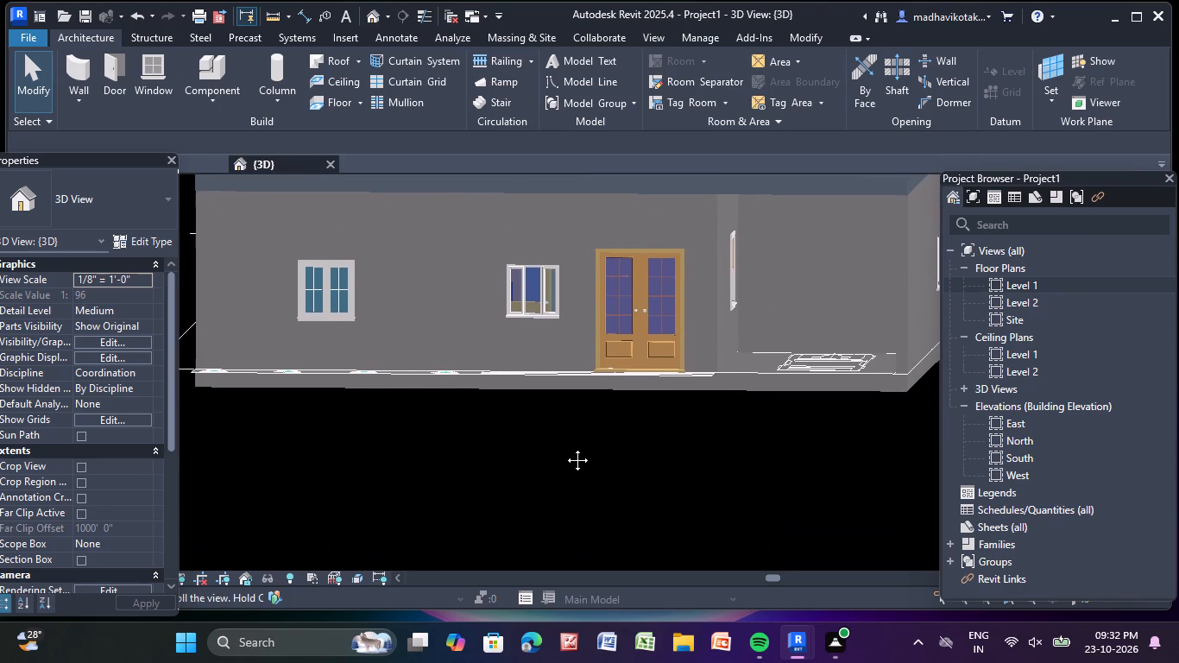
pyautogui.moveTo(564, 447); pyautogui.dragTo(562, 435, button='middle')
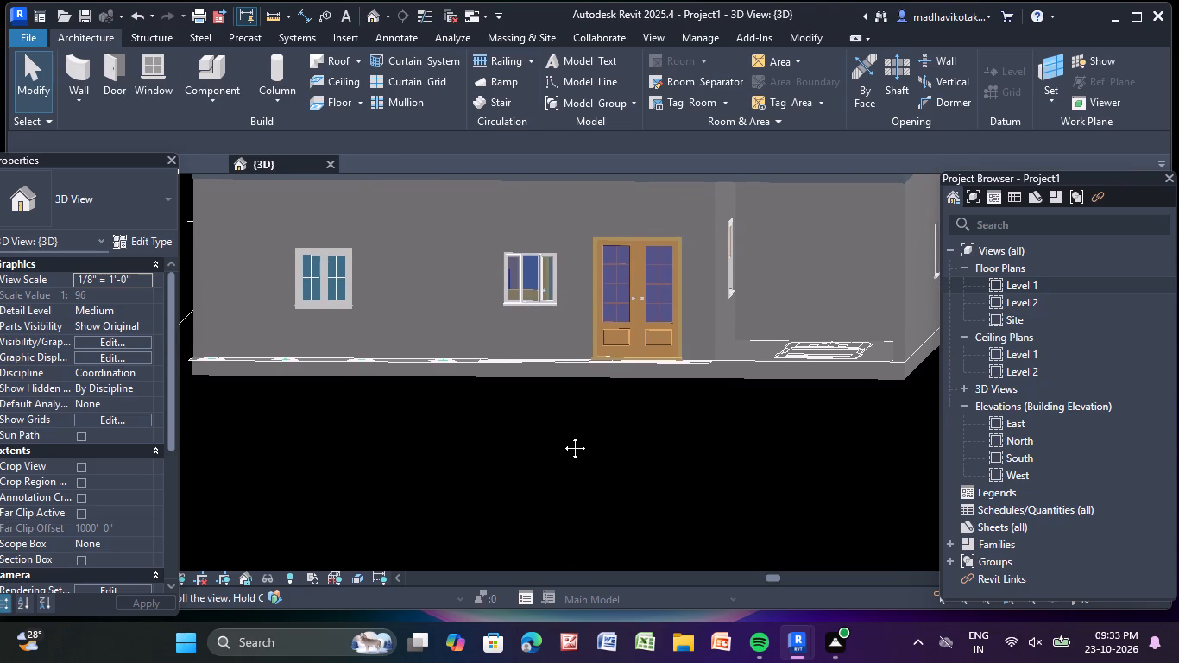
pyautogui.moveTo(562, 435); pyautogui.dragTo(559, 424, button='middle')
pyautogui.scroll(-1, 560, 417)
pyautogui.keyDown('shift'); pyautogui.moveTo(560, 417); pyautogui.dragTo(561, 426, button='middle'); pyautogui.keyUp('shift')
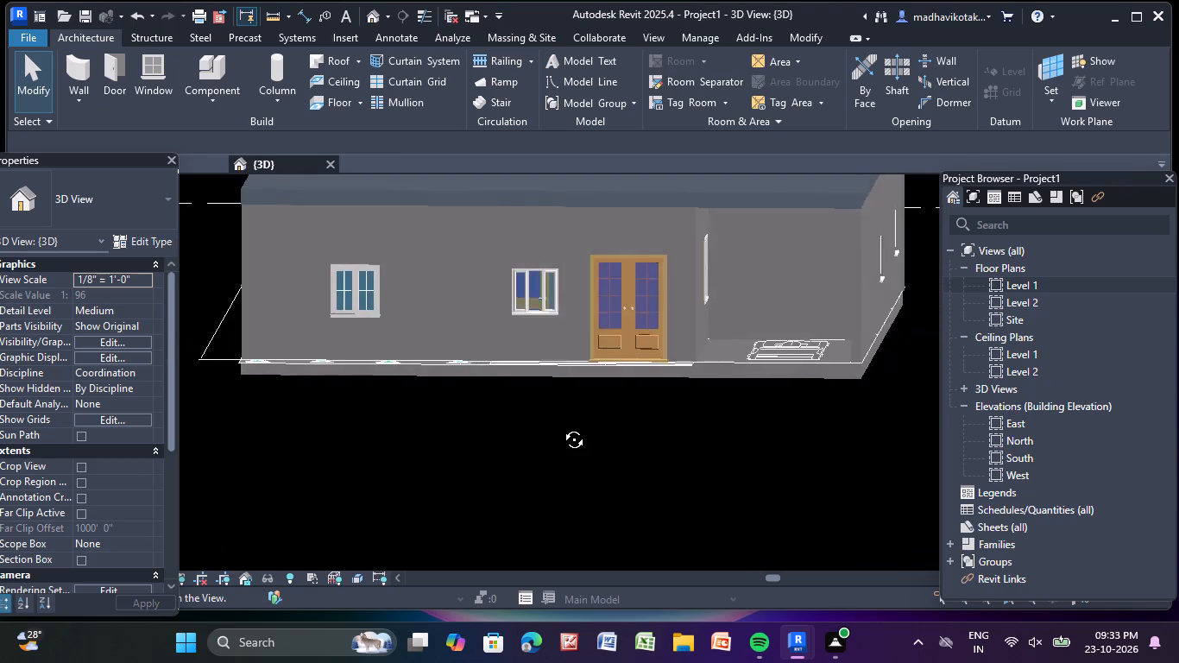
pyautogui.keyDown('shift'); pyautogui.moveTo(561, 426); pyautogui.dragTo(564, 429, button='middle'); pyautogui.keyUp('shift')
pyautogui.keyDown('shift'); pyautogui.scroll(-1, 563, 429); pyautogui.keyUp('shift')
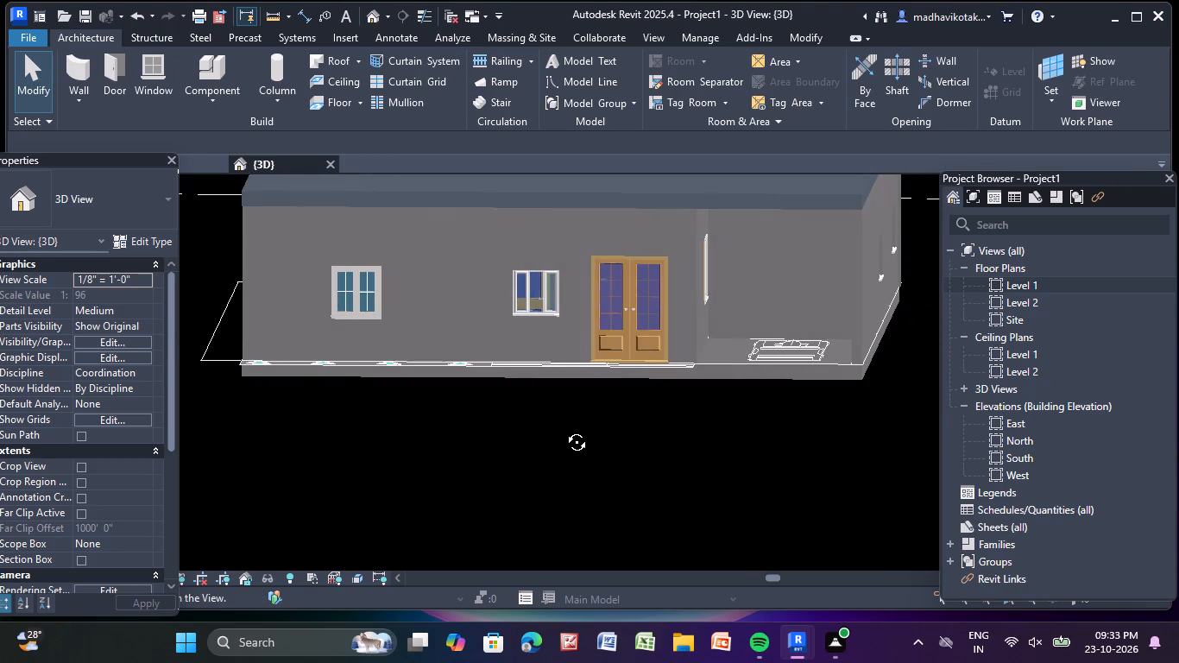
pyautogui.keyDown('shift'); pyautogui.moveTo(564, 429); pyautogui.dragTo(567, 427, button='middle'); pyautogui.keyUp('shift')
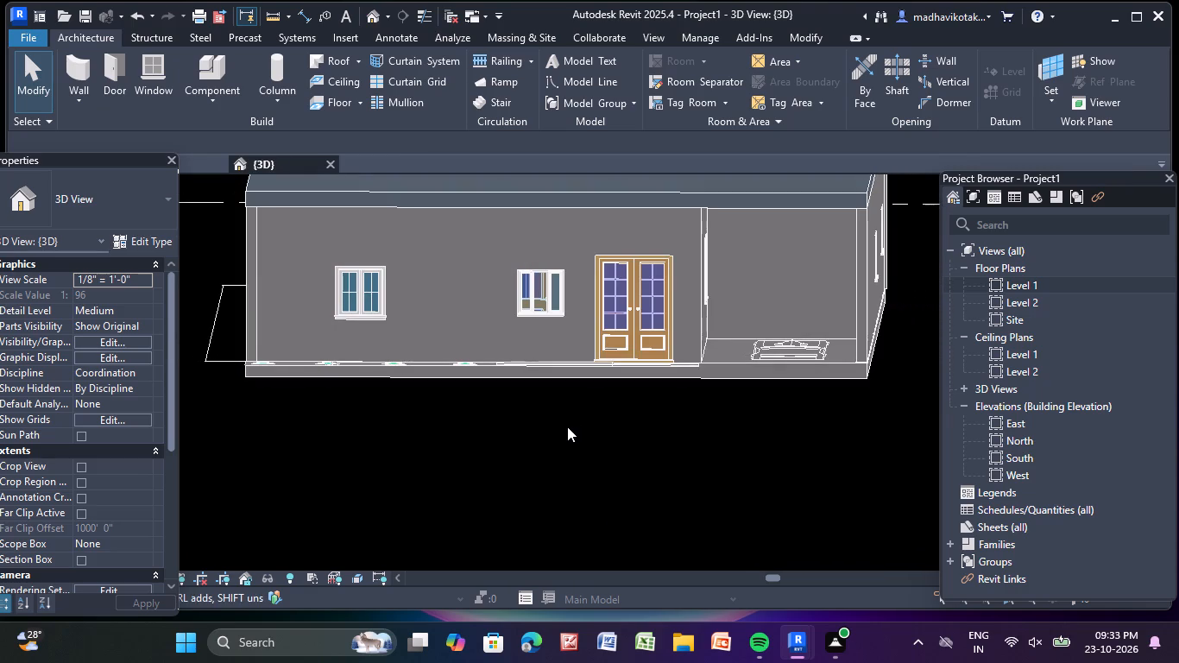
pyautogui.scroll(-4, 729, 375)
pyautogui.moveTo(722, 390); pyautogui.dragTo(705, 428, button='middle')
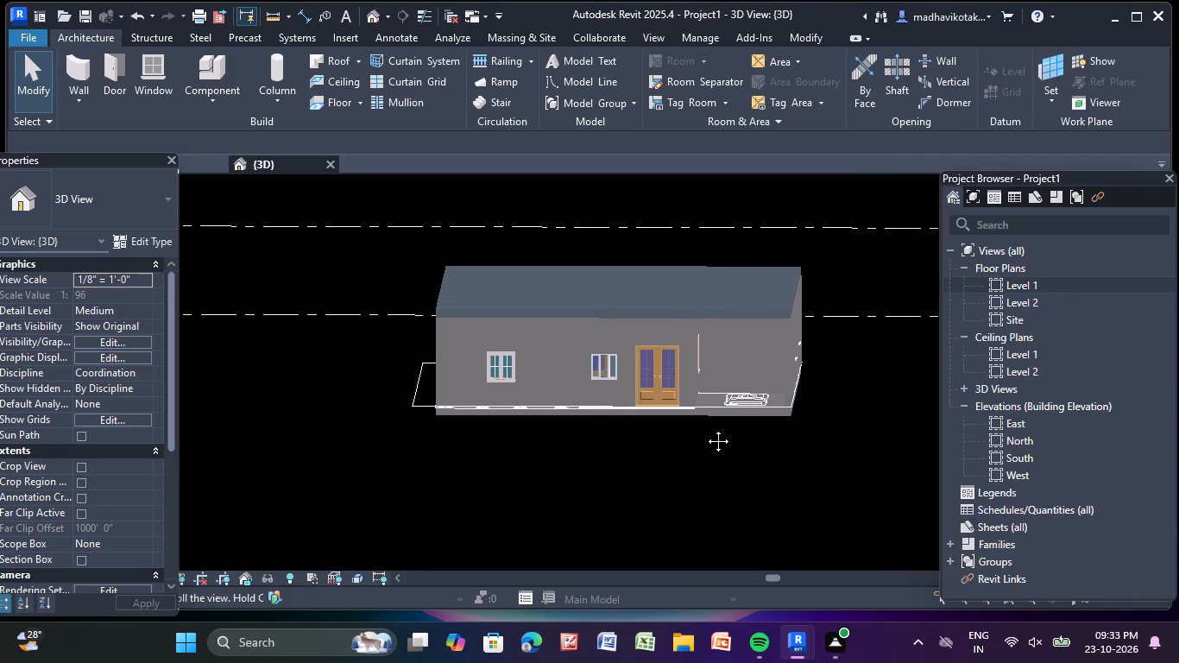
pyautogui.moveTo(705, 428); pyautogui.dragTo(706, 425, button='middle')
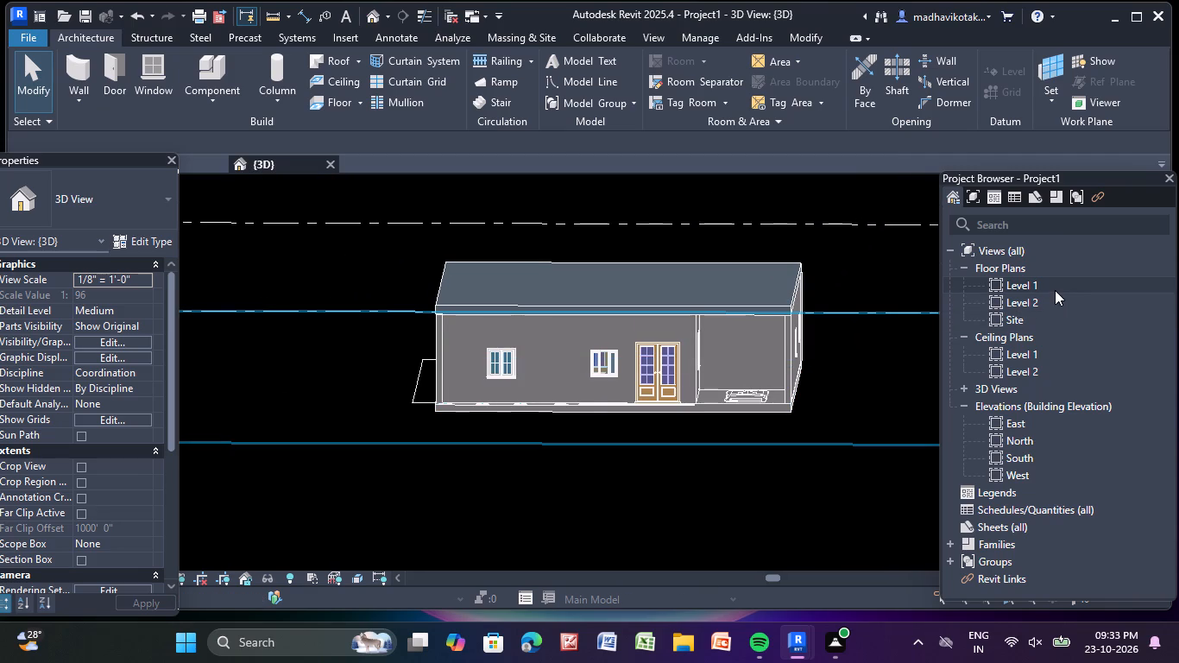
# In the North elevation, start the Level command with an offset of 10' 0".
pyautogui.click(1055, 289)
pyautogui.doubleClick(1025, 440)
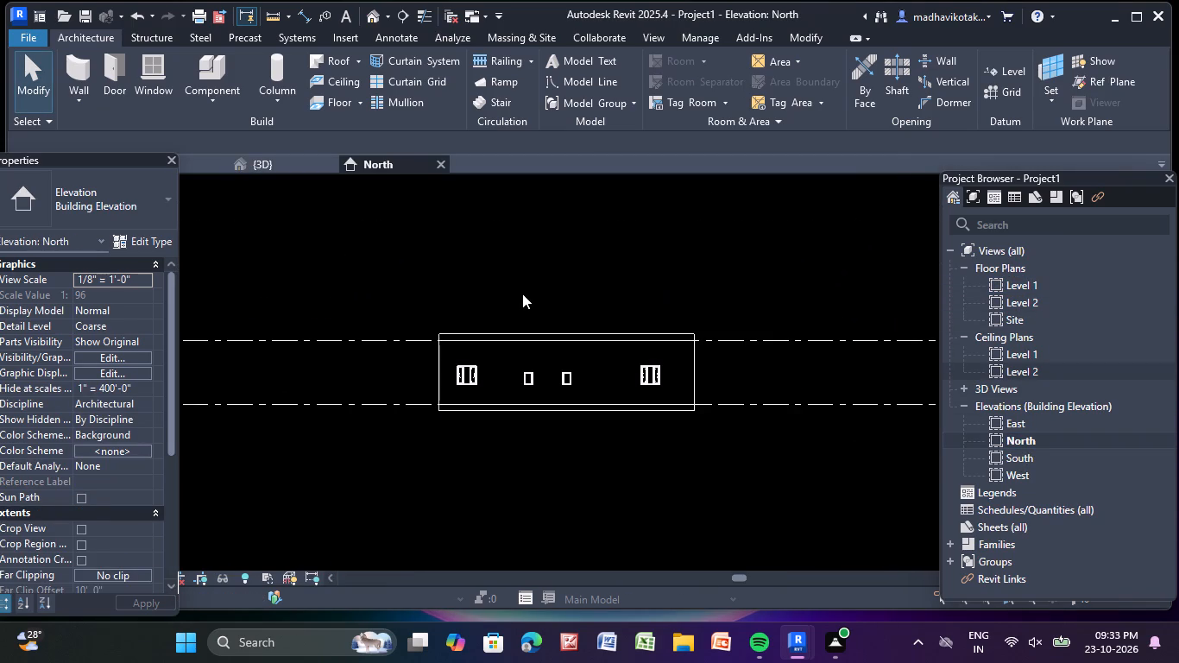
pyautogui.moveTo(609, 264); pyautogui.dragTo(534, 257, button='middle')
pyautogui.click(1006, 71)
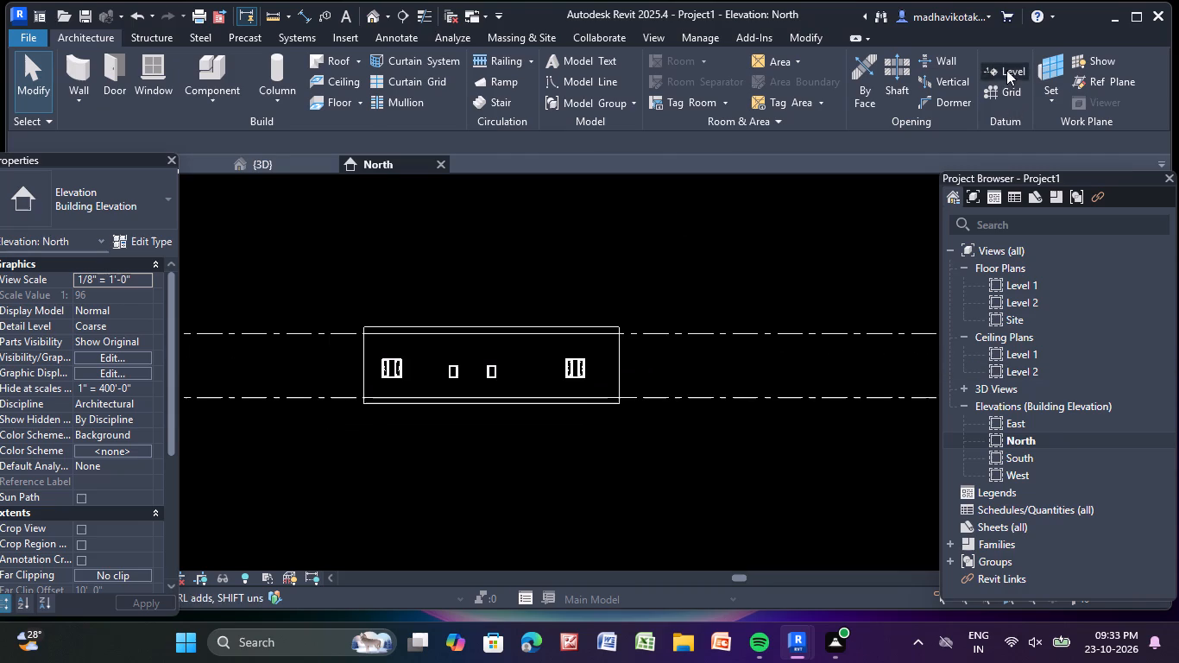
pyautogui.click(244, 138)
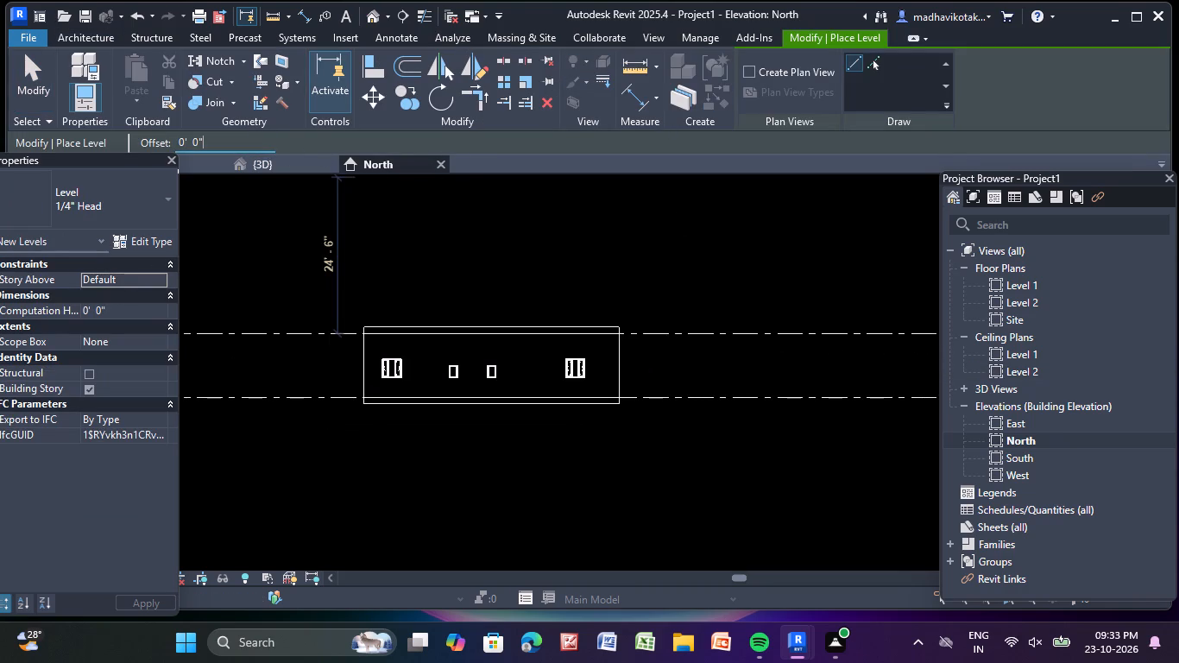
pyautogui.press('BackSpace')
pyautogui.press('BackSpace')
pyautogui.press('BackSpace')
pyautogui.press('BackSpace')
pyautogui.press('BackSpace')
pyautogui.press('BackSpace')
pyautogui.press('BackSpace')
pyautogui.press('1')
pyautogui.press('0')
pyautogui.press("'")
pyautogui.press('Return')
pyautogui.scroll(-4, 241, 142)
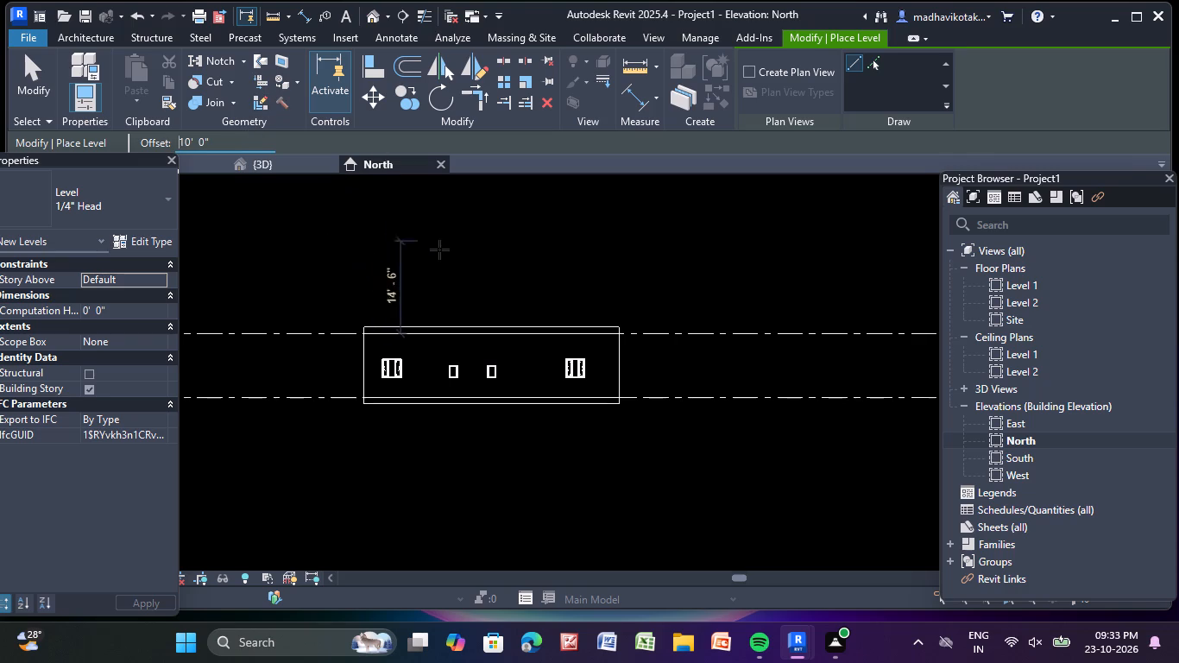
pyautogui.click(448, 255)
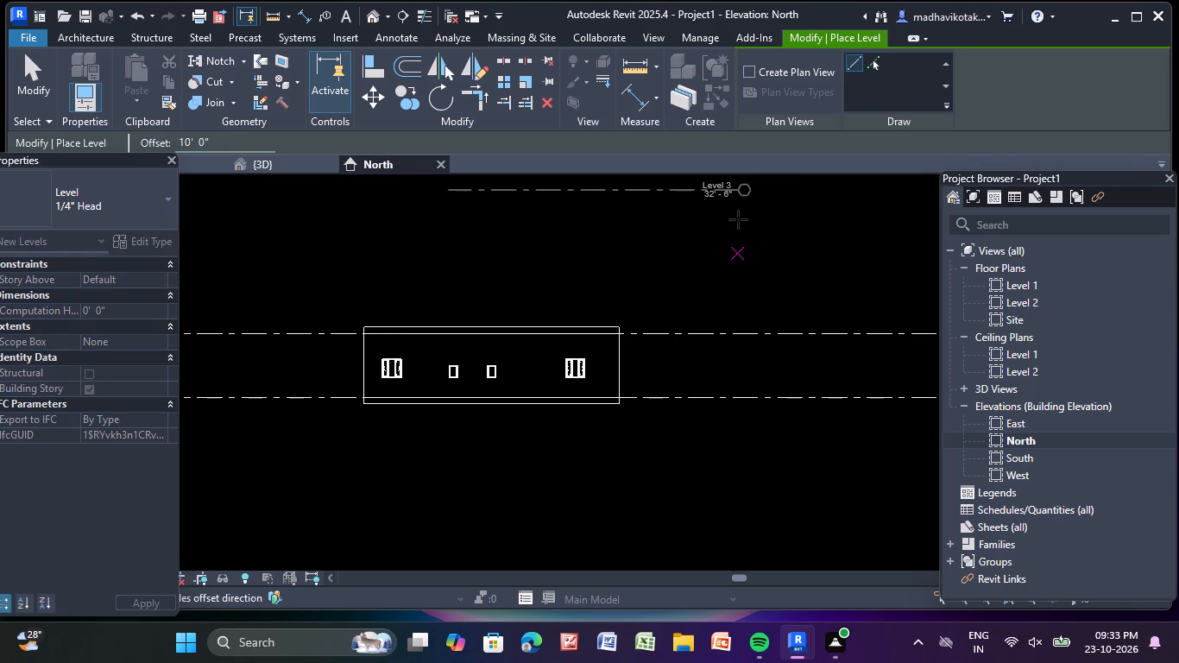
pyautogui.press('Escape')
# Add three levels above Level 2 by picking each topmost level line in turn, at 20' 0", 30' 0" and 40' 0".
pyautogui.click(877, 54)
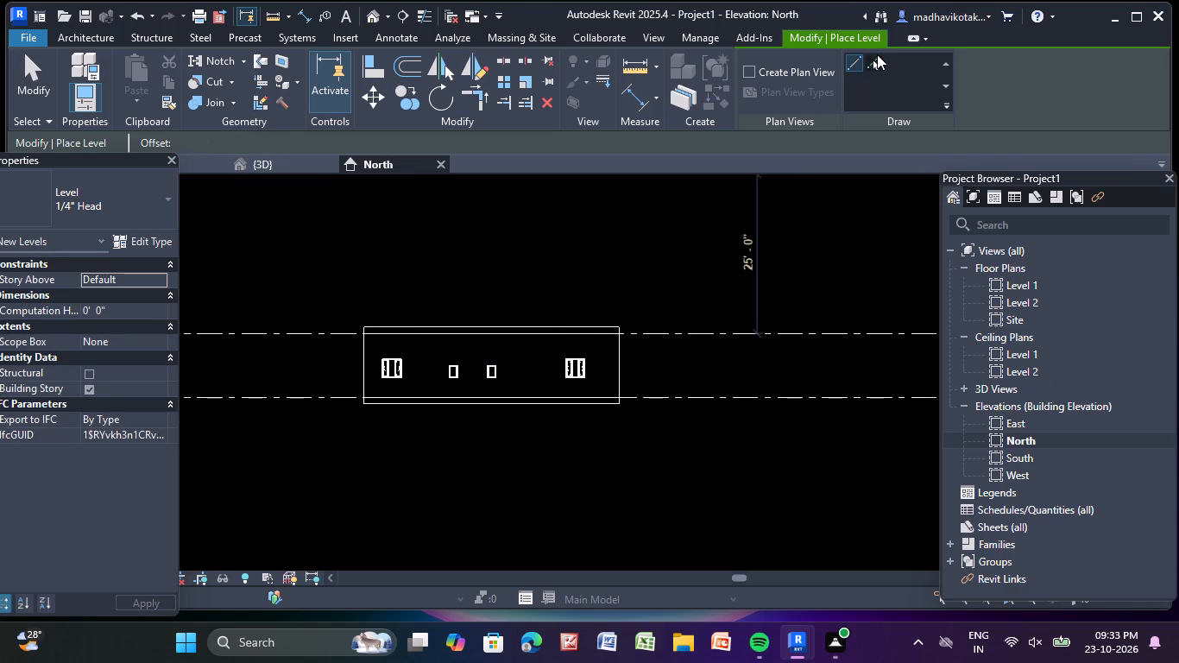
pyautogui.click(821, 327)
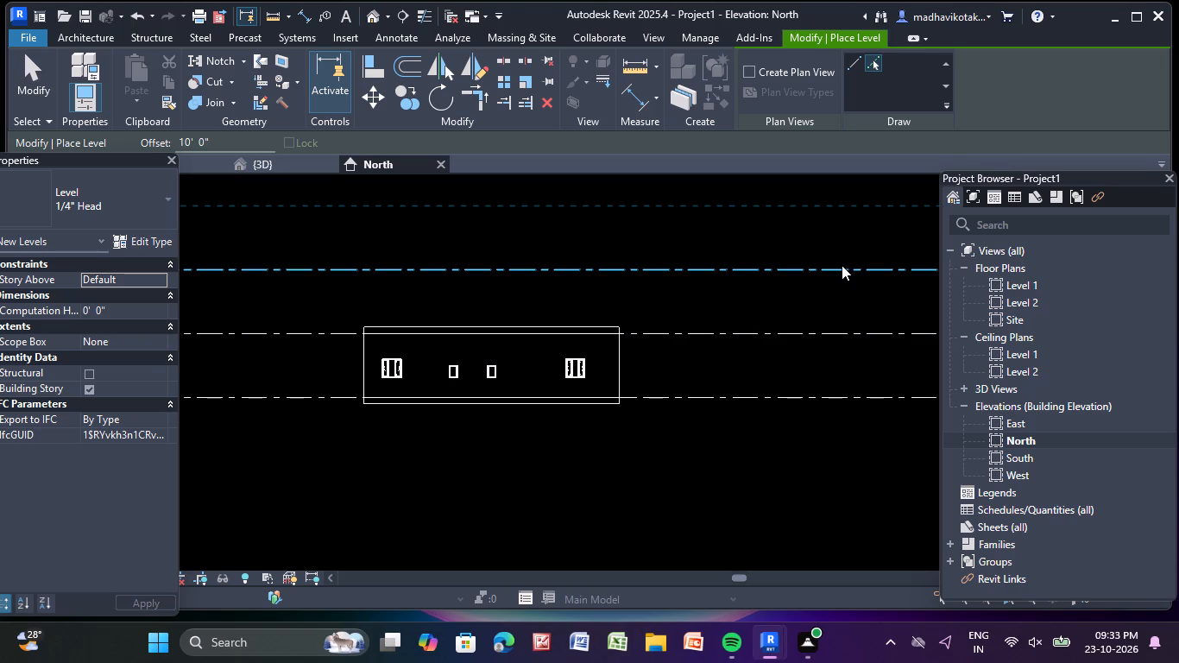
pyautogui.click(842, 265)
pyautogui.moveTo(840, 253); pyautogui.dragTo(714, 424, button='middle')
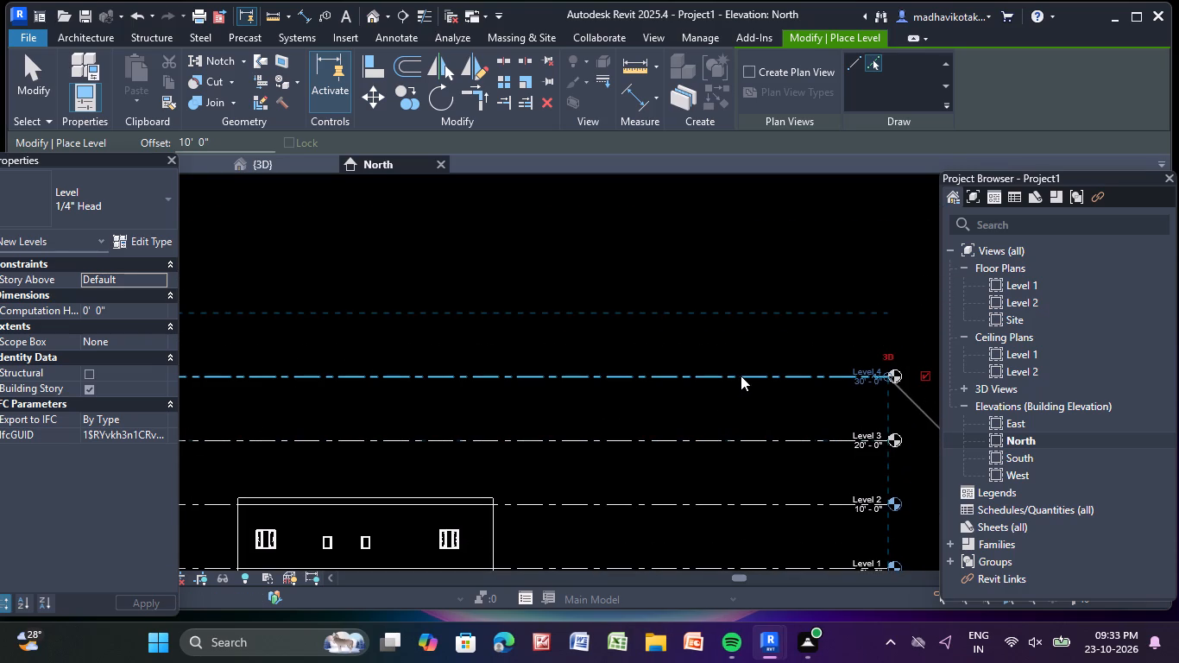
pyautogui.click(741, 376)
pyautogui.press('Escape')
pyautogui.press('Escape')
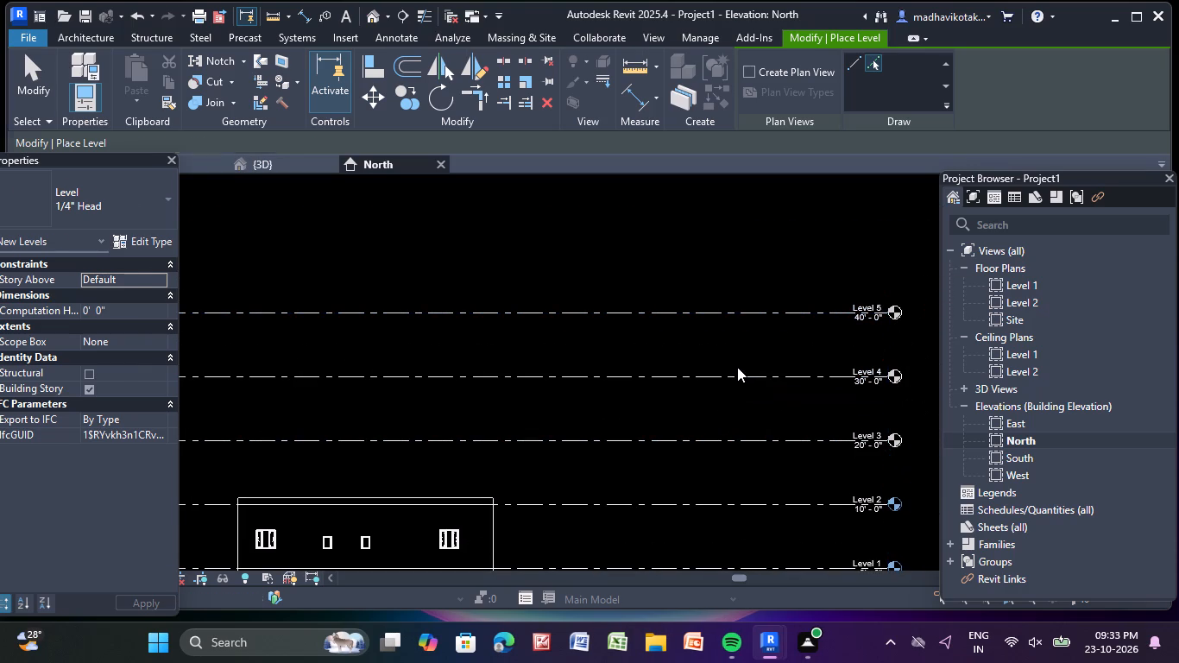
pyautogui.press('Escape')
pyautogui.press('Escape')
# Copy the entire ground-floor storey, including its slab and roof, and paste it aligned to Levels 2, 3 and 4.
pyautogui.scroll(-3, 662, 329)
pyautogui.moveTo(663, 413); pyautogui.dragTo(688, 323, button='middle')
pyautogui.scroll(2, 415, 371)
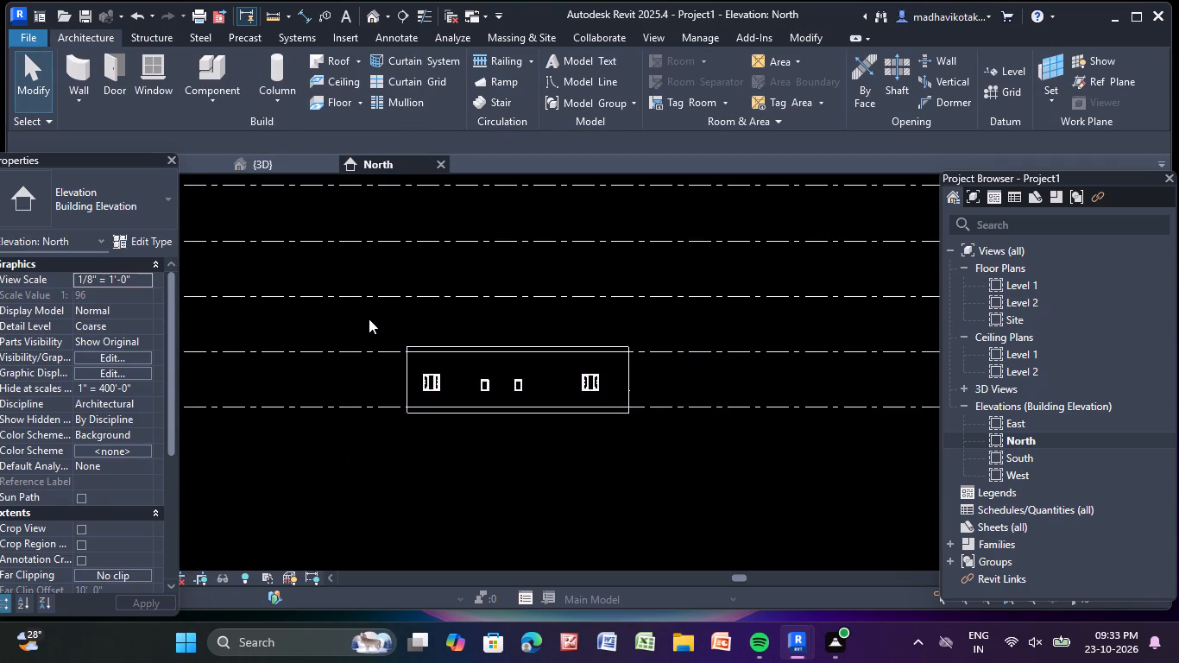
pyautogui.moveTo(353, 316); pyautogui.dragTo(708, 469)
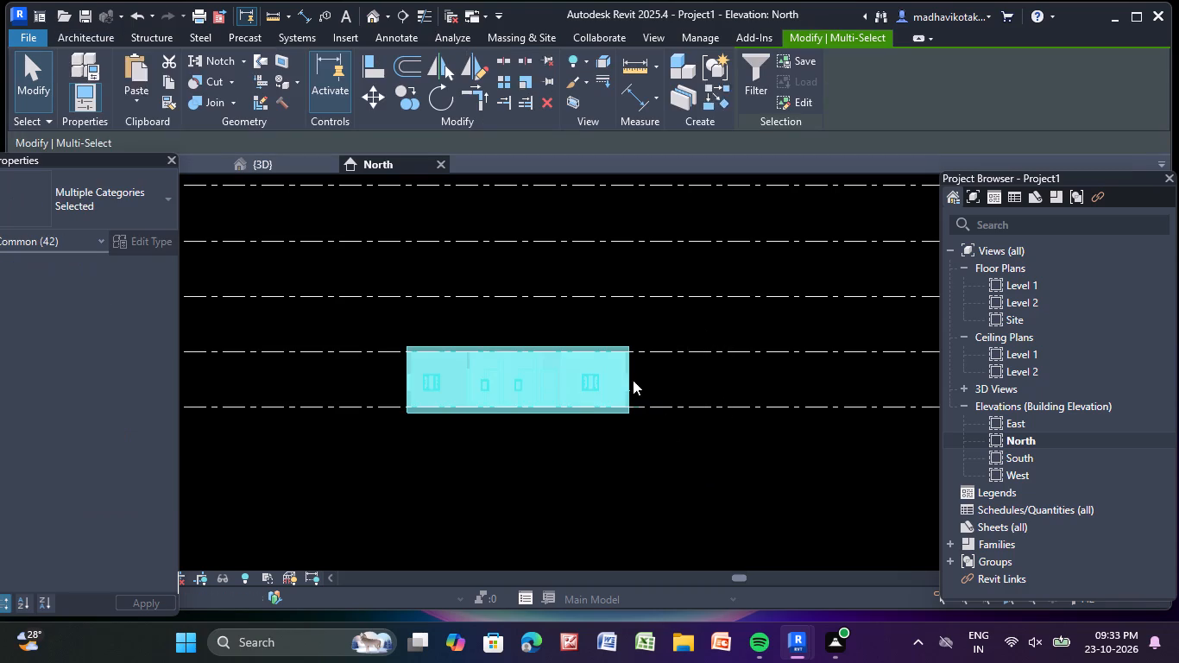
pyautogui.click(175, 88)
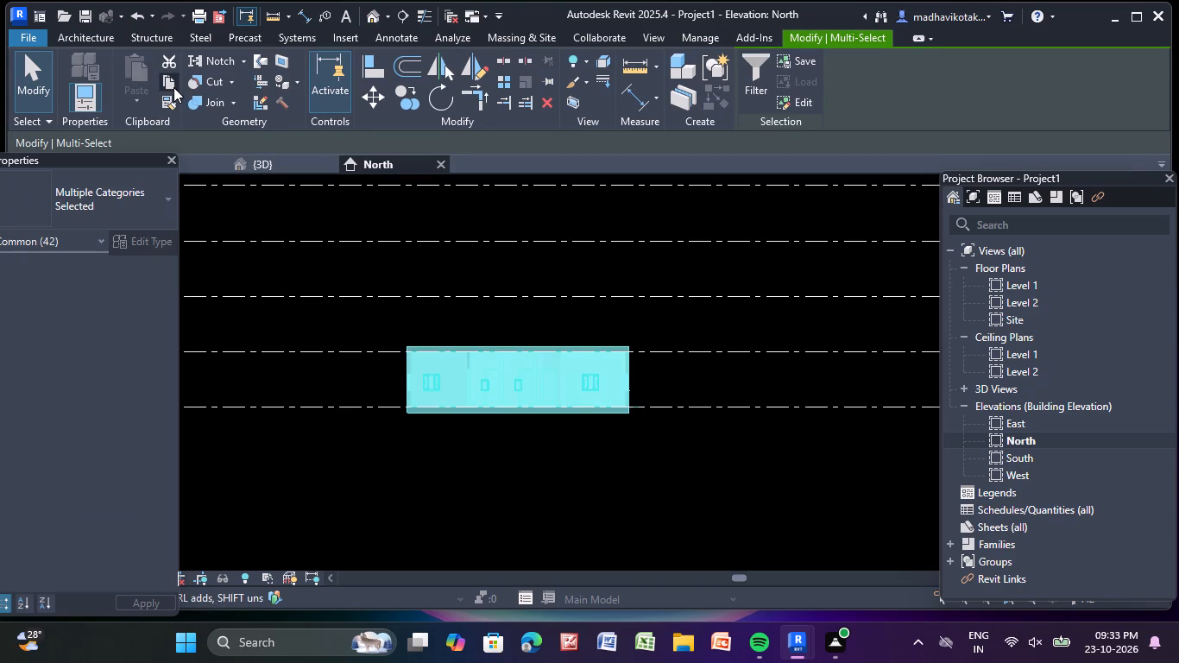
pyautogui.click(148, 97)
pyautogui.click(147, 165)
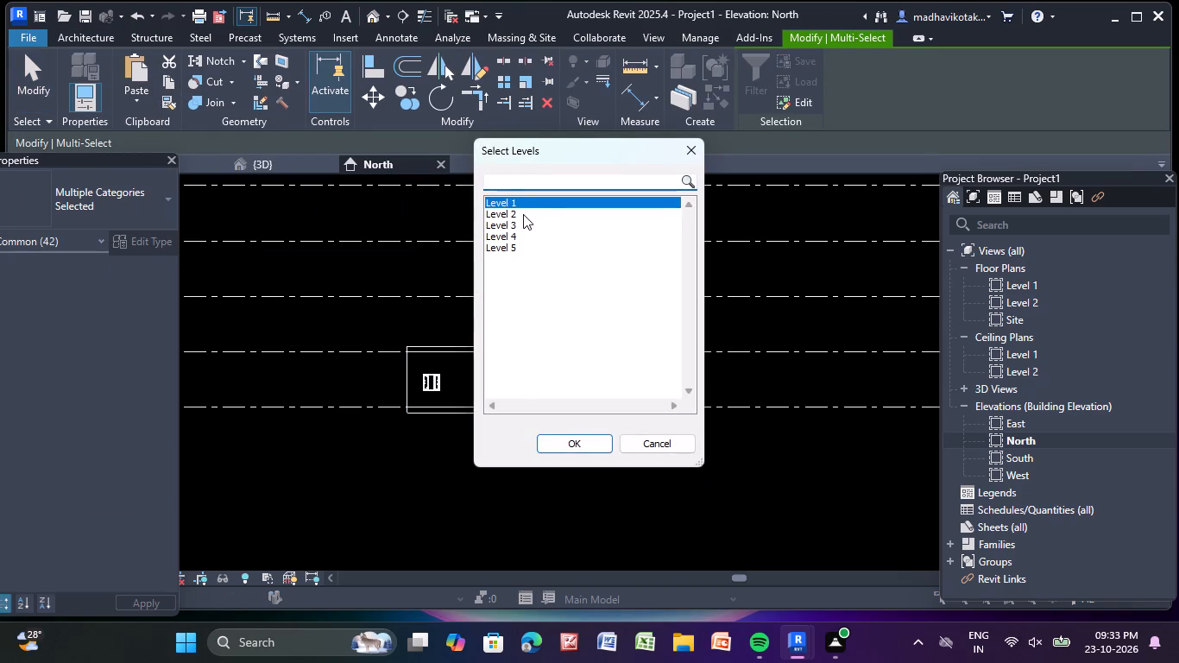
pyautogui.moveTo(523, 213); pyautogui.dragTo(524, 236)
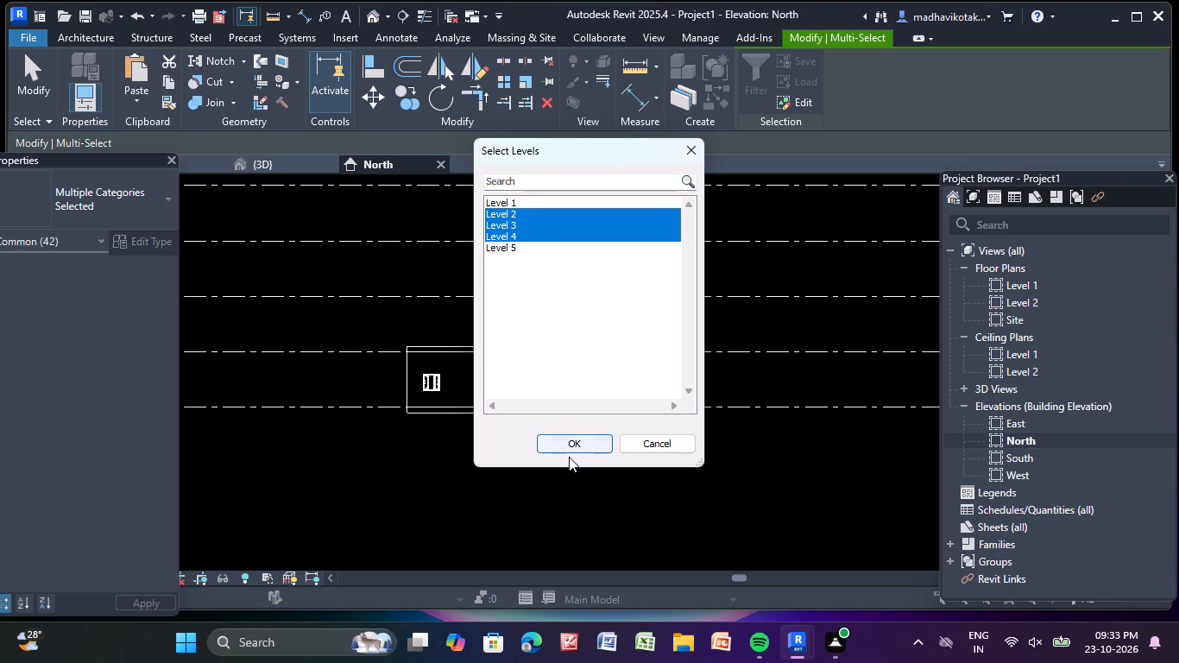
pyautogui.click(568, 453)
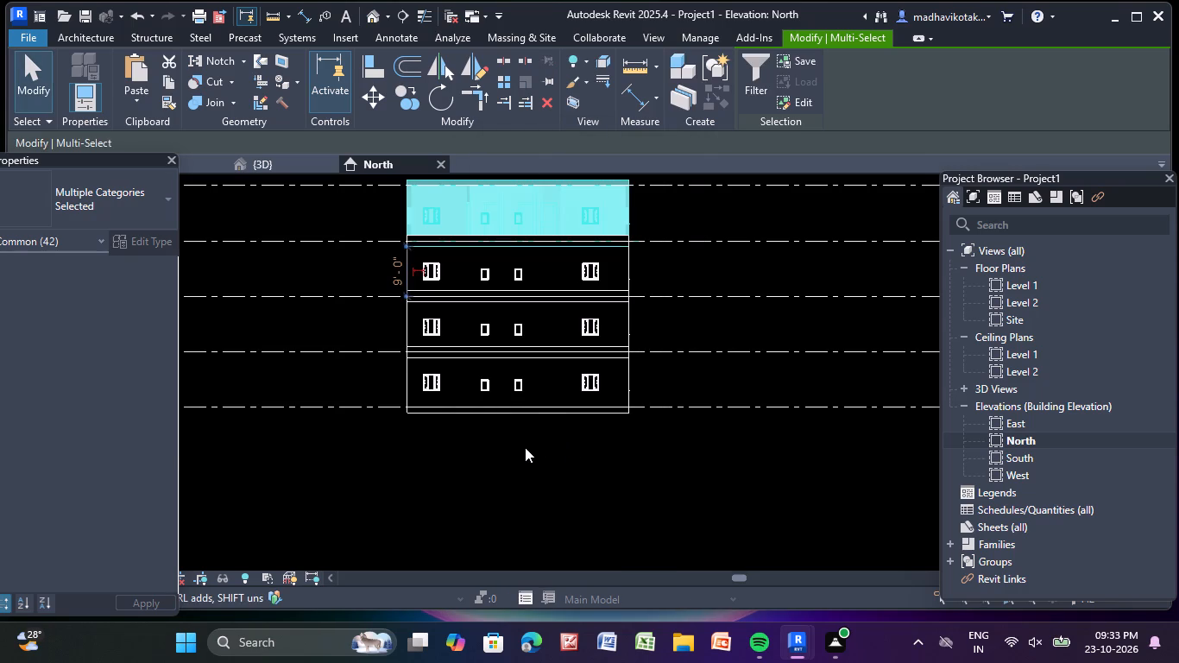
pyautogui.click(525, 447)
pyautogui.scroll(-5, 527, 444)
pyautogui.middleClick(536, 447)
pyautogui.scroll(1, 535, 449)
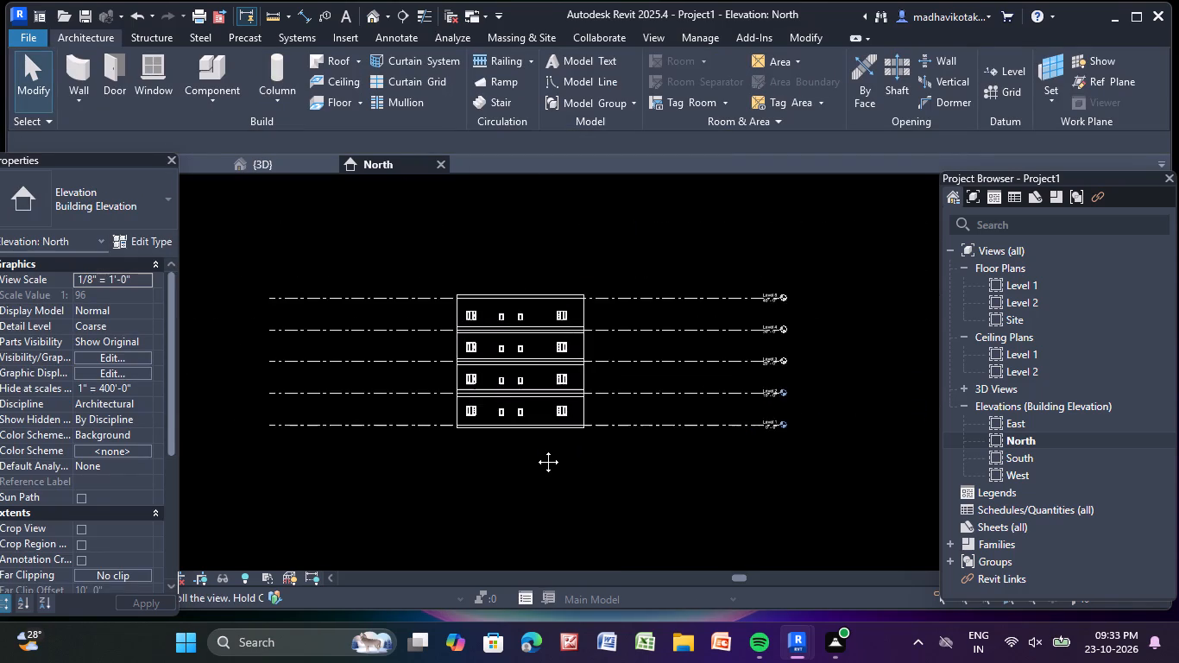
pyautogui.scroll(2, 535, 449)
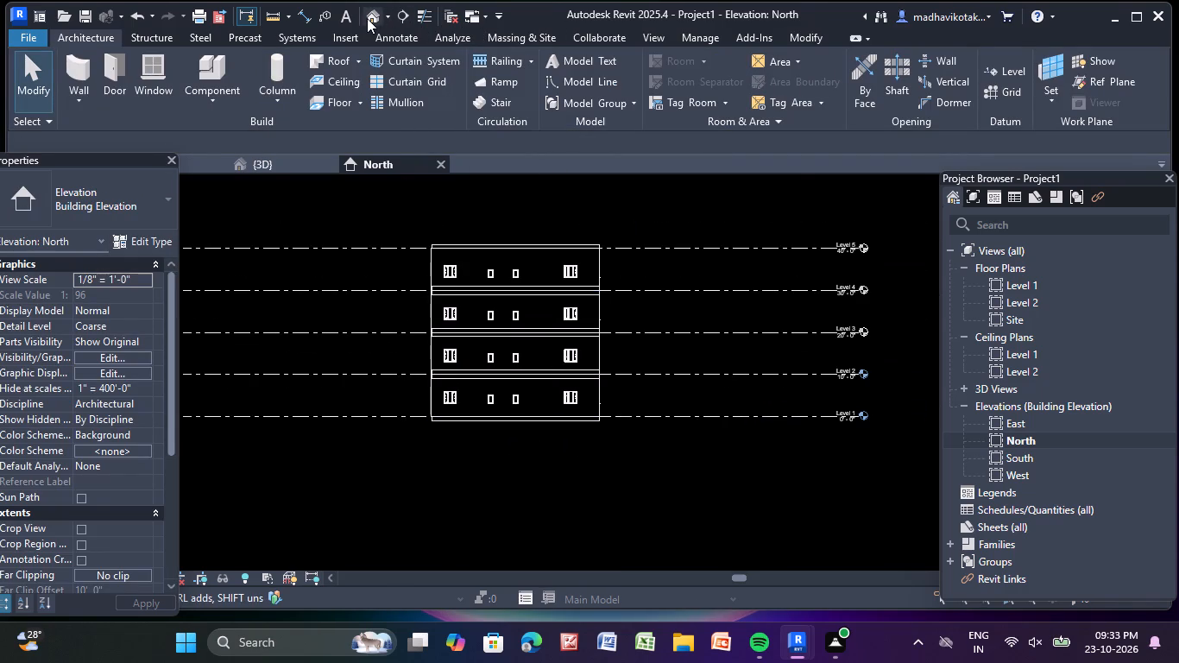
# Examine the stacked four-storey building from the front in the 3D view.
pyautogui.click(367, 18)
pyautogui.scroll(-4, 527, 275)
pyautogui.moveTo(565, 358); pyautogui.dragTo(579, 529, button='middle')
pyautogui.moveTo(579, 529); pyautogui.dragTo(552, 442, button='middle')
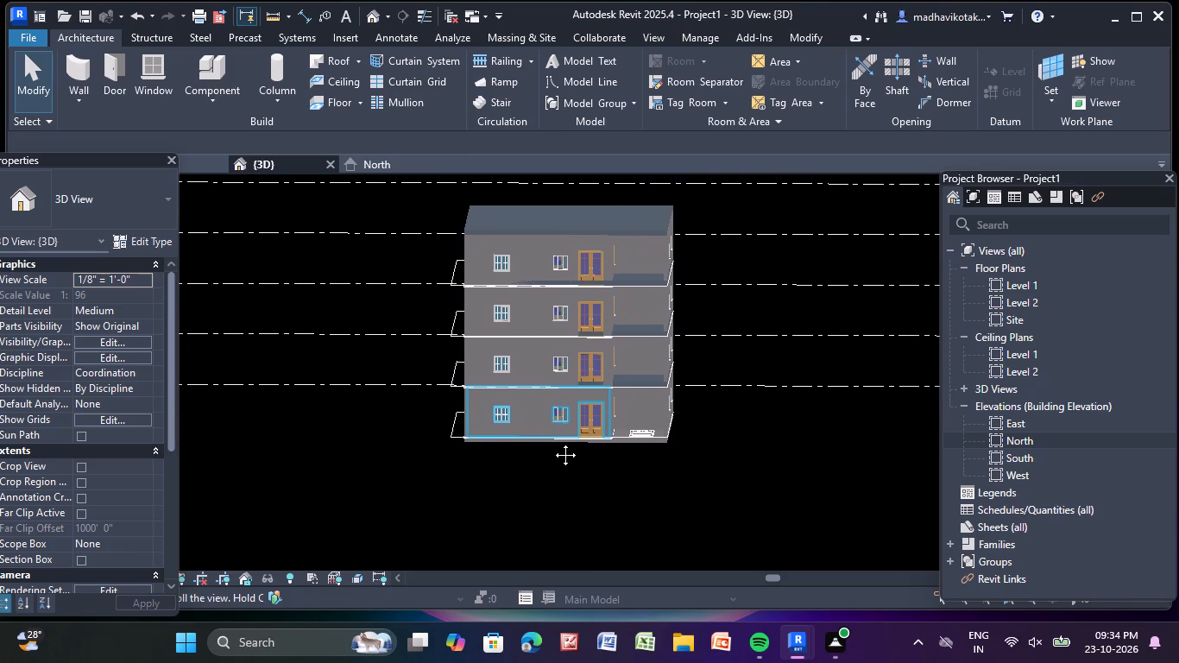
pyautogui.moveTo(552, 442); pyautogui.dragTo(550, 436, button='middle')
pyautogui.scroll(1, 552, 439)
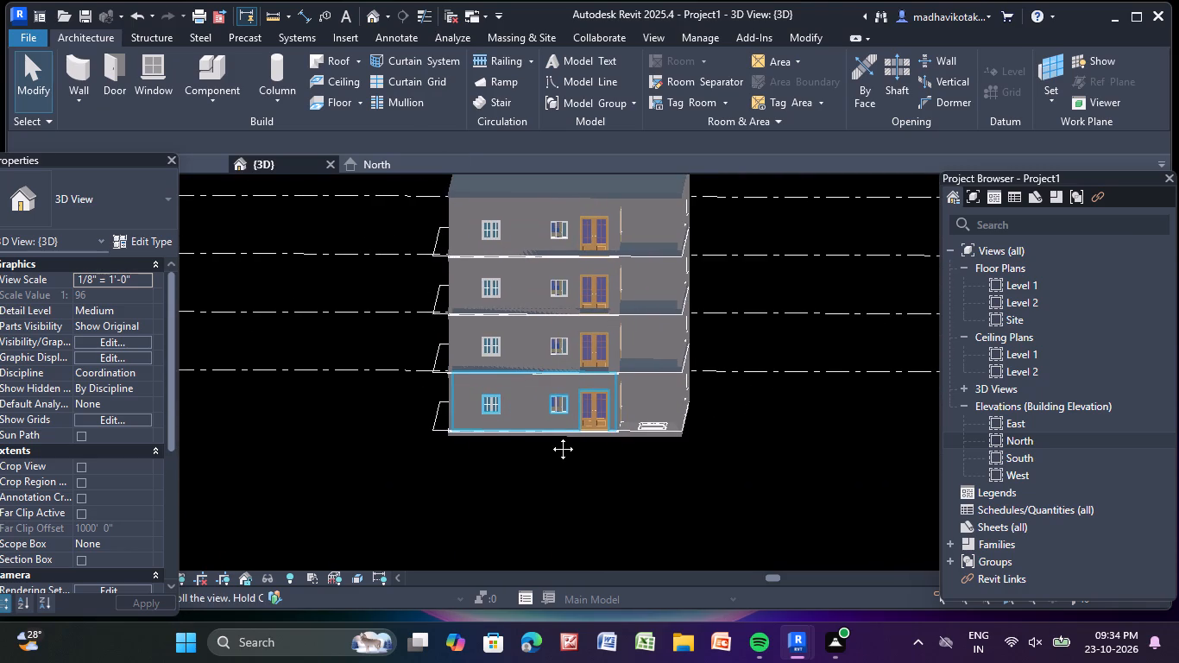
pyautogui.moveTo(550, 436); pyautogui.dragTo(529, 459, button='middle')
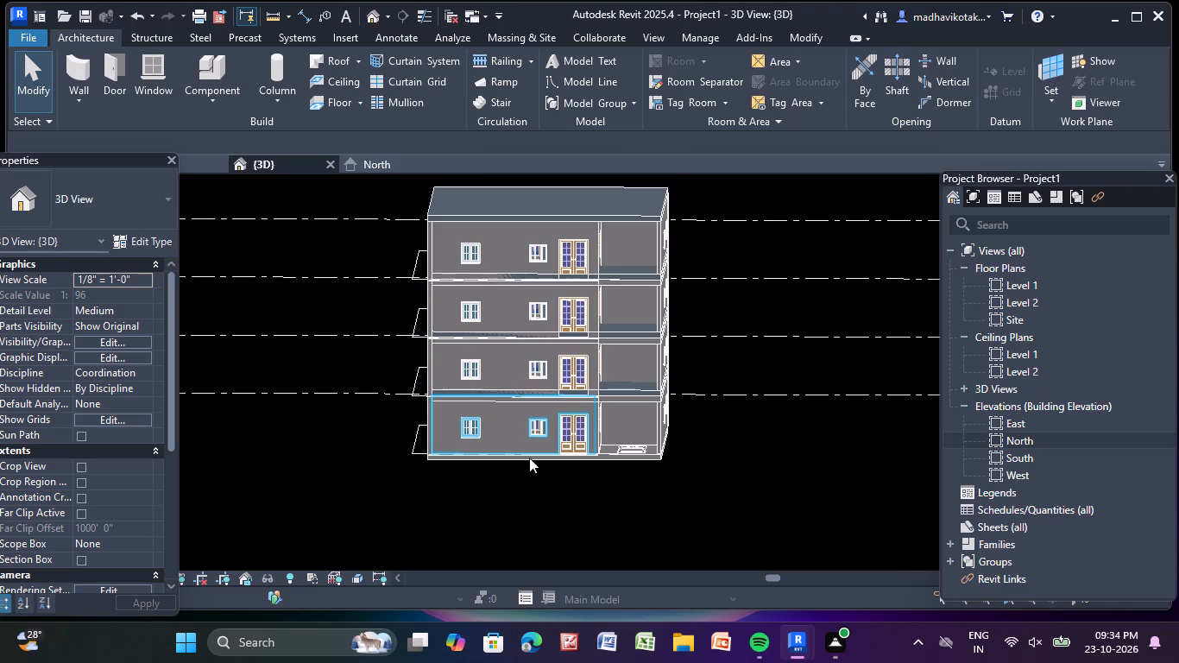
pyautogui.scroll(3, 656, 335)
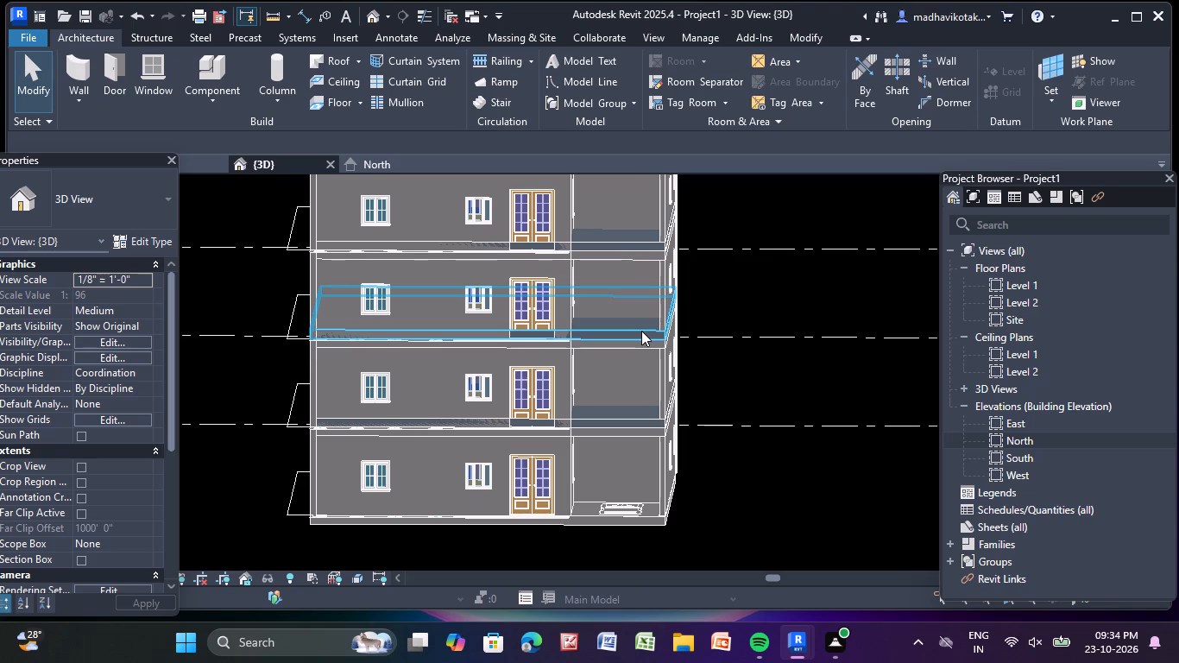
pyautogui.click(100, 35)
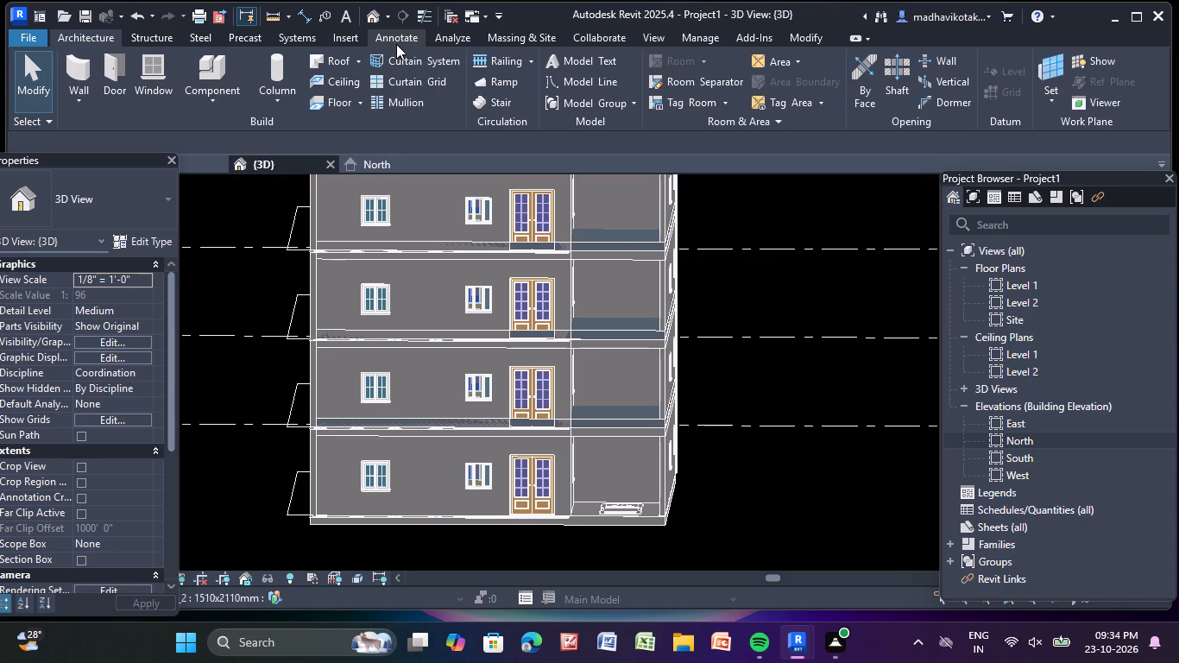
# Run the spelling check on the 3D view's text twice.
pyautogui.click(396, 44)
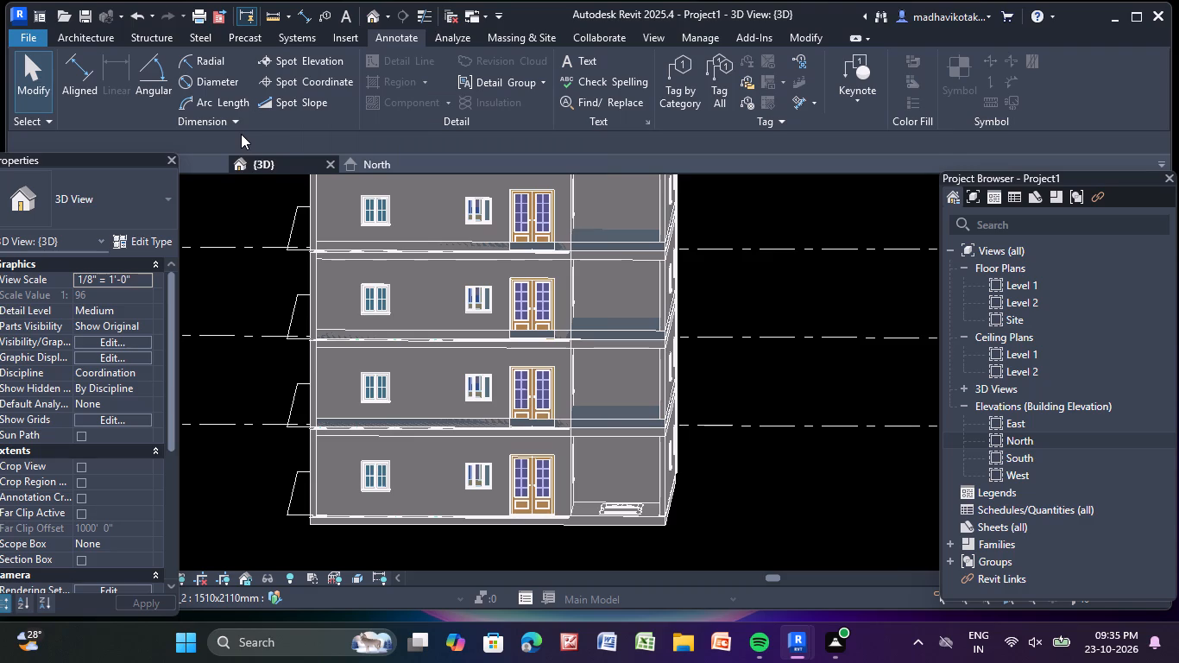
pyautogui.click(608, 76)
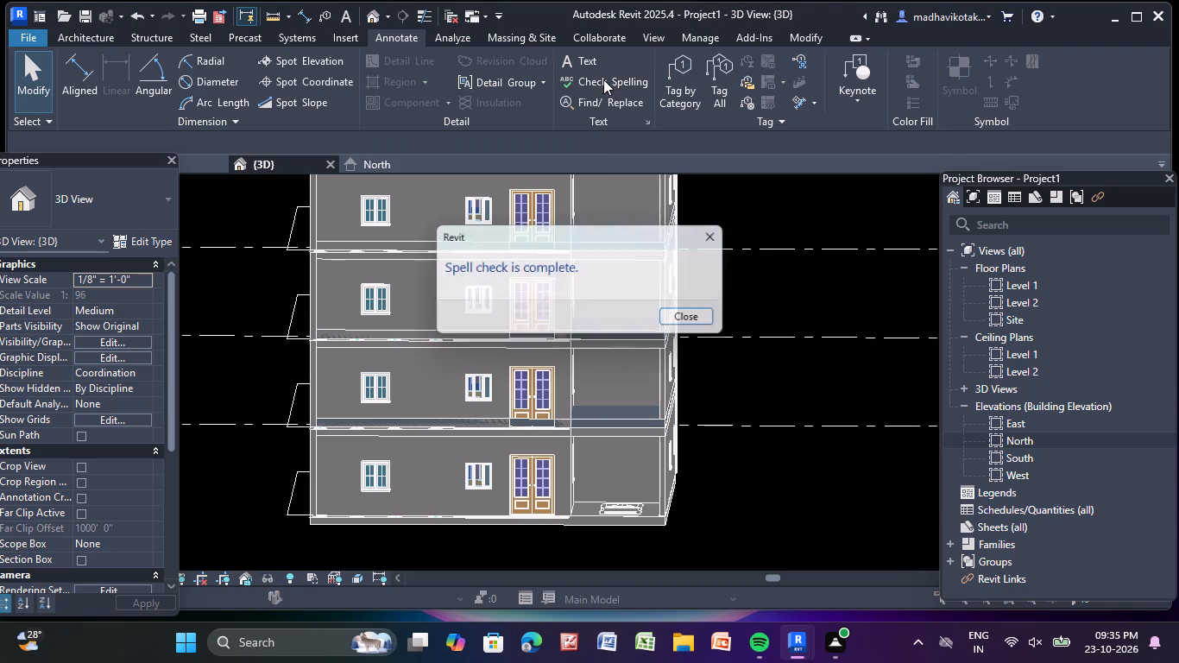
pyautogui.click(684, 319)
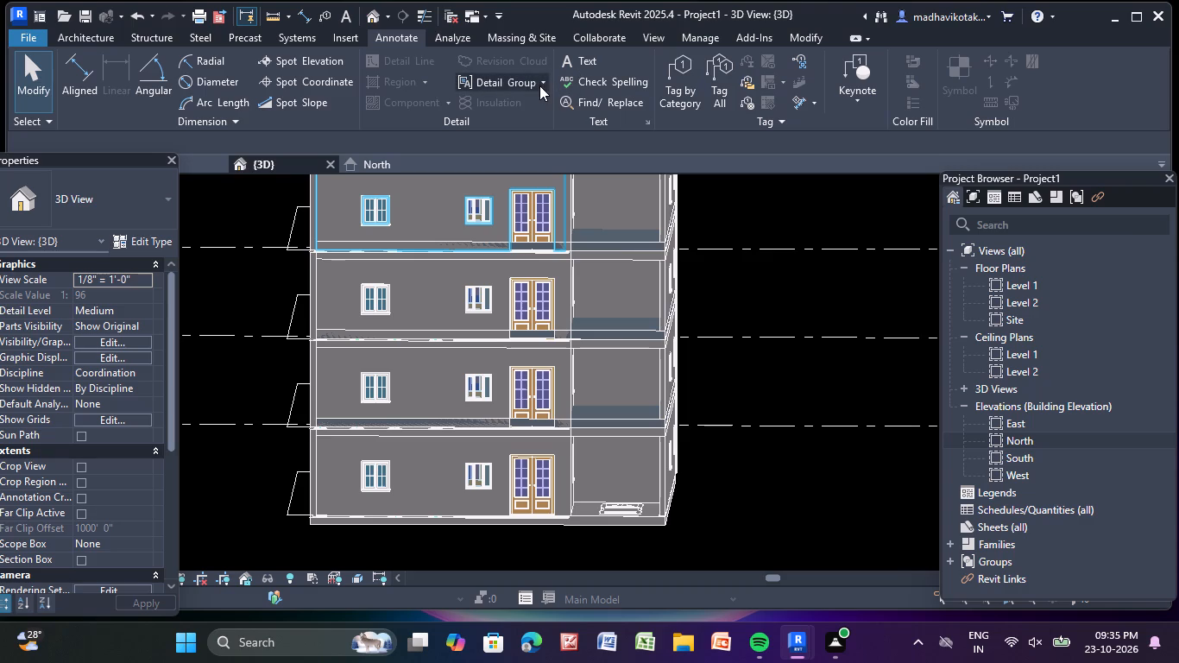
pyautogui.click(606, 82)
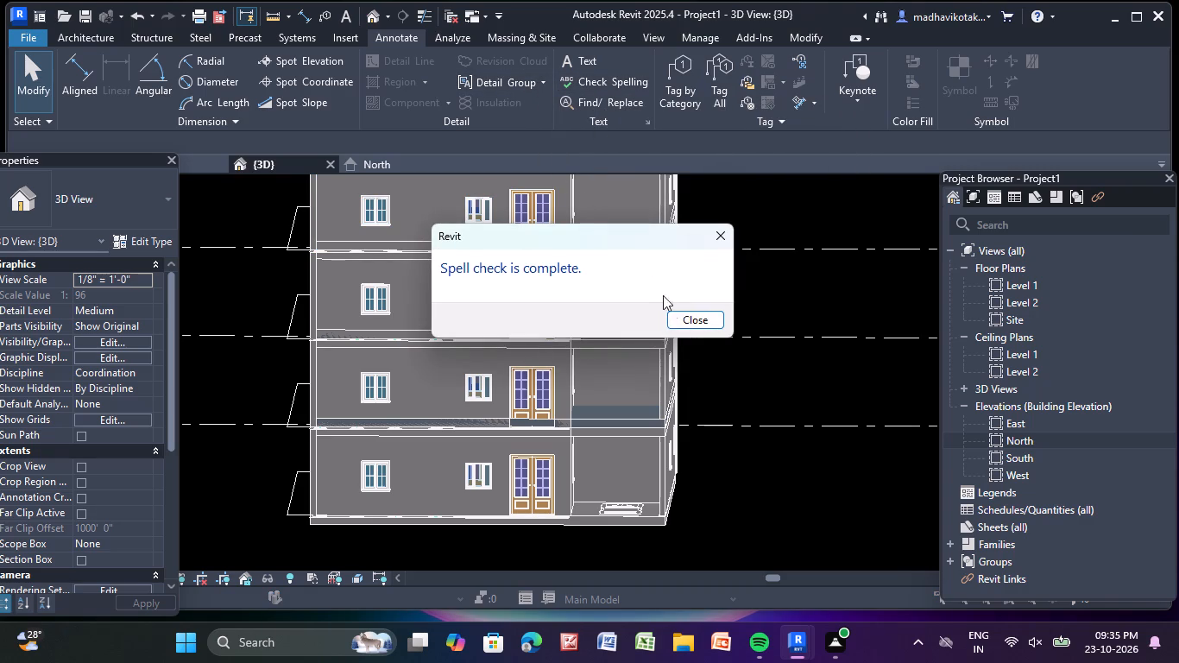
pyautogui.click(676, 313)
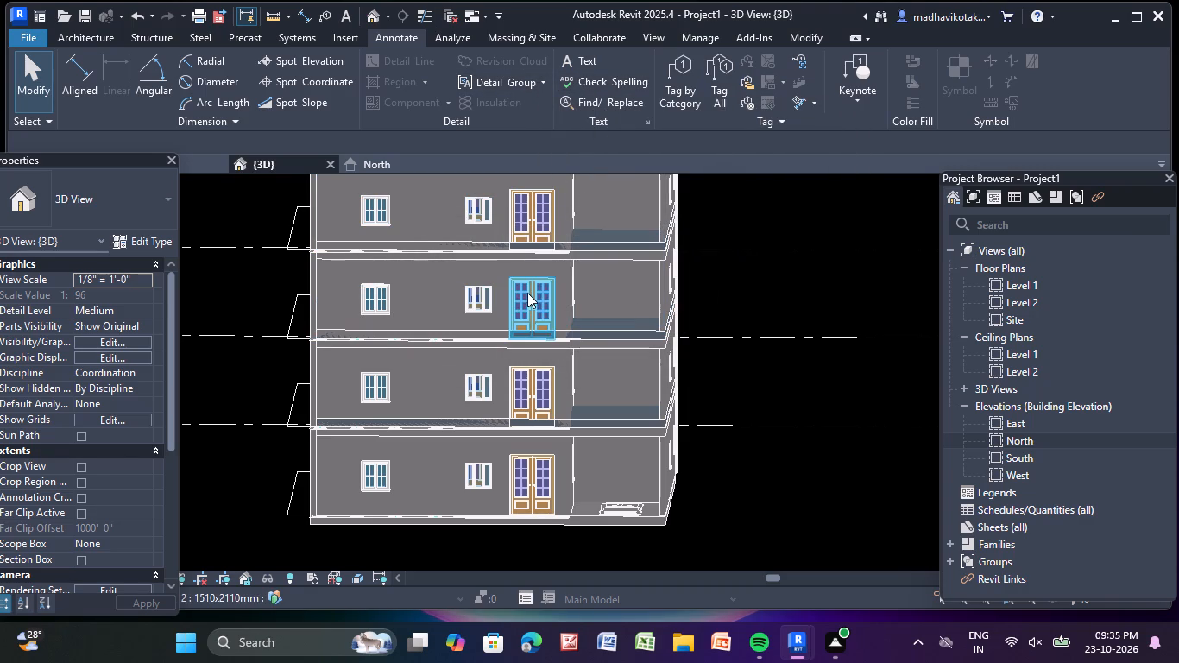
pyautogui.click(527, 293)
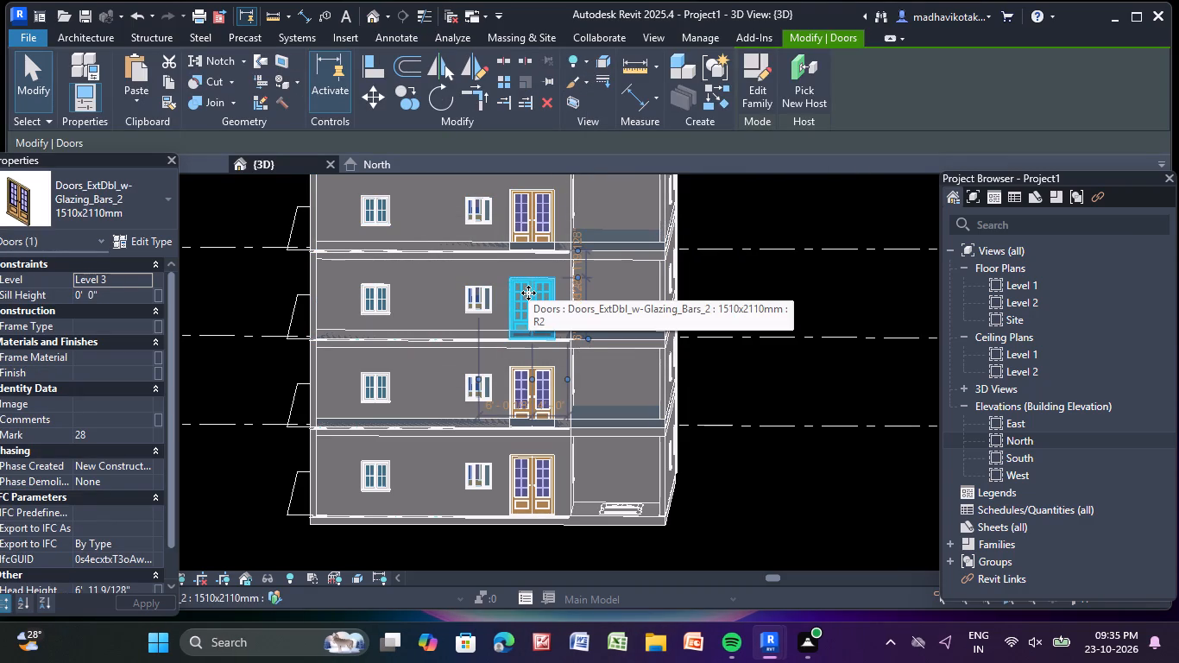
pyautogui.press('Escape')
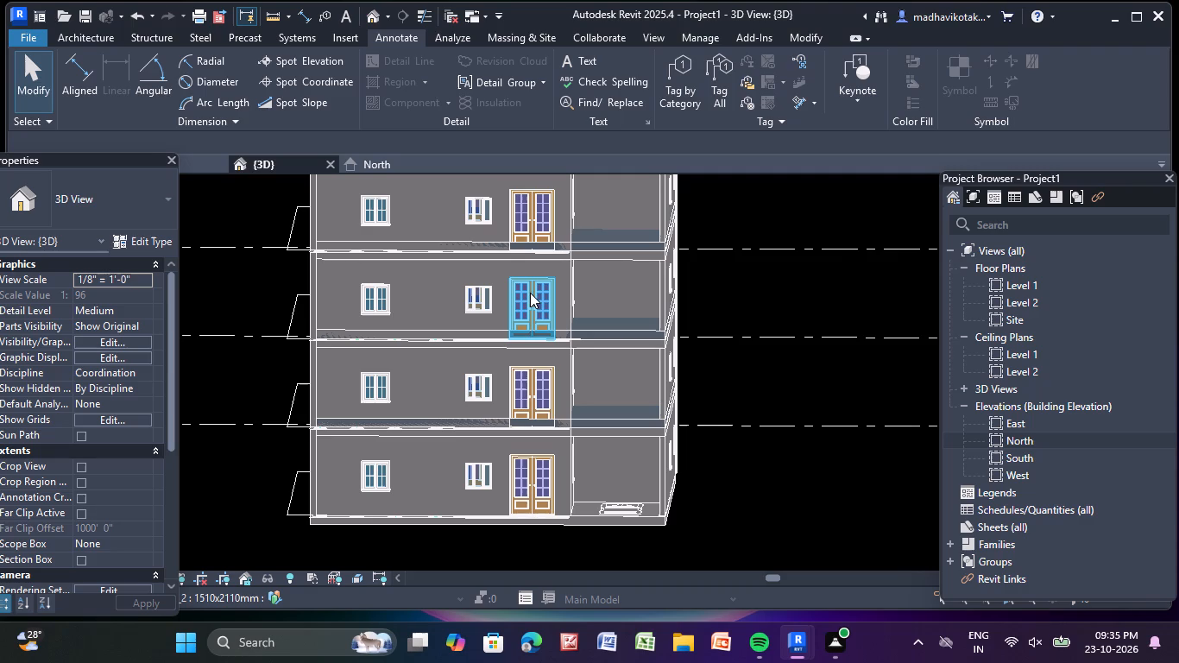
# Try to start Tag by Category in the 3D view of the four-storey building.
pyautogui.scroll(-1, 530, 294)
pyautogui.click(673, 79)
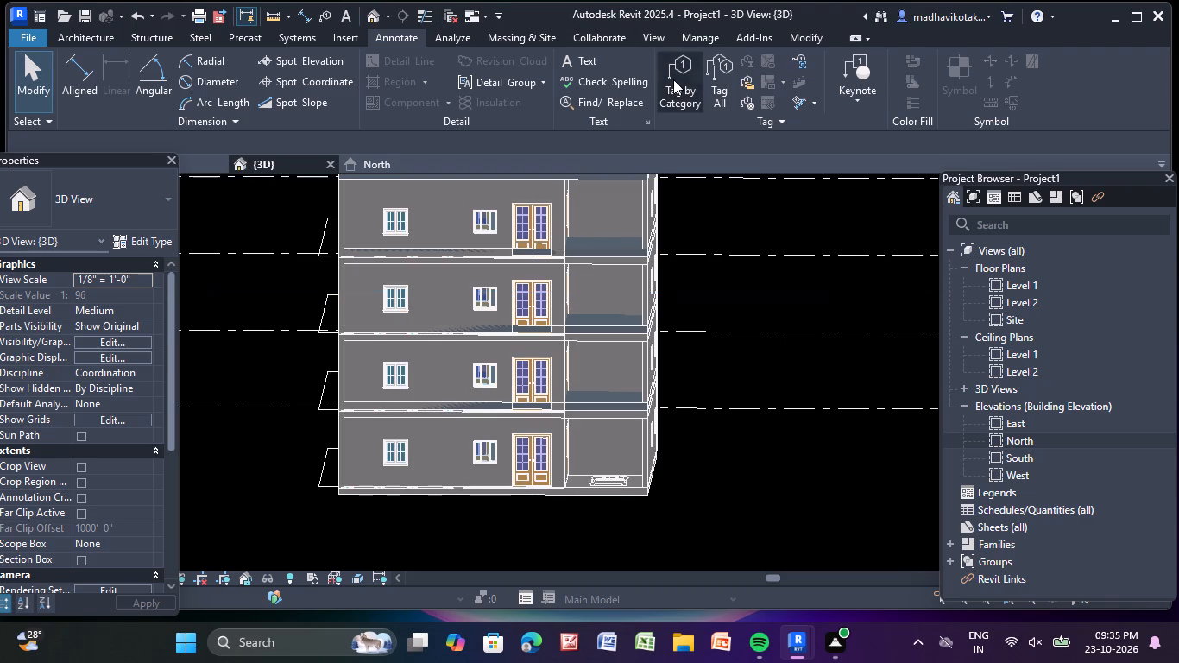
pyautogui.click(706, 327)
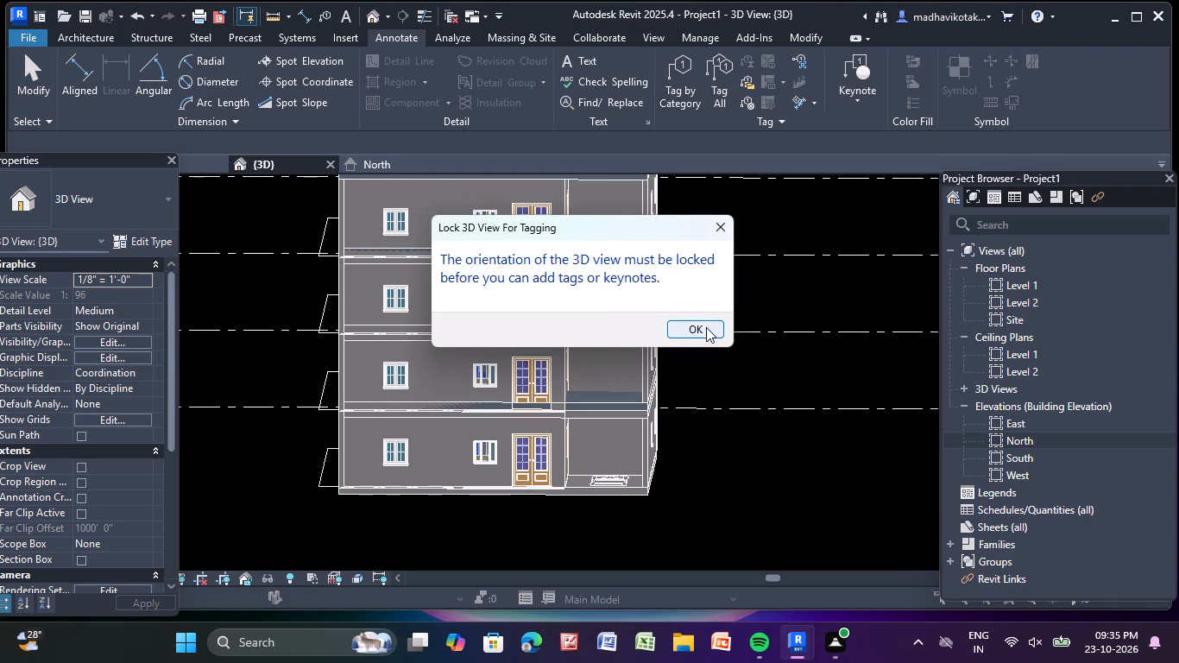
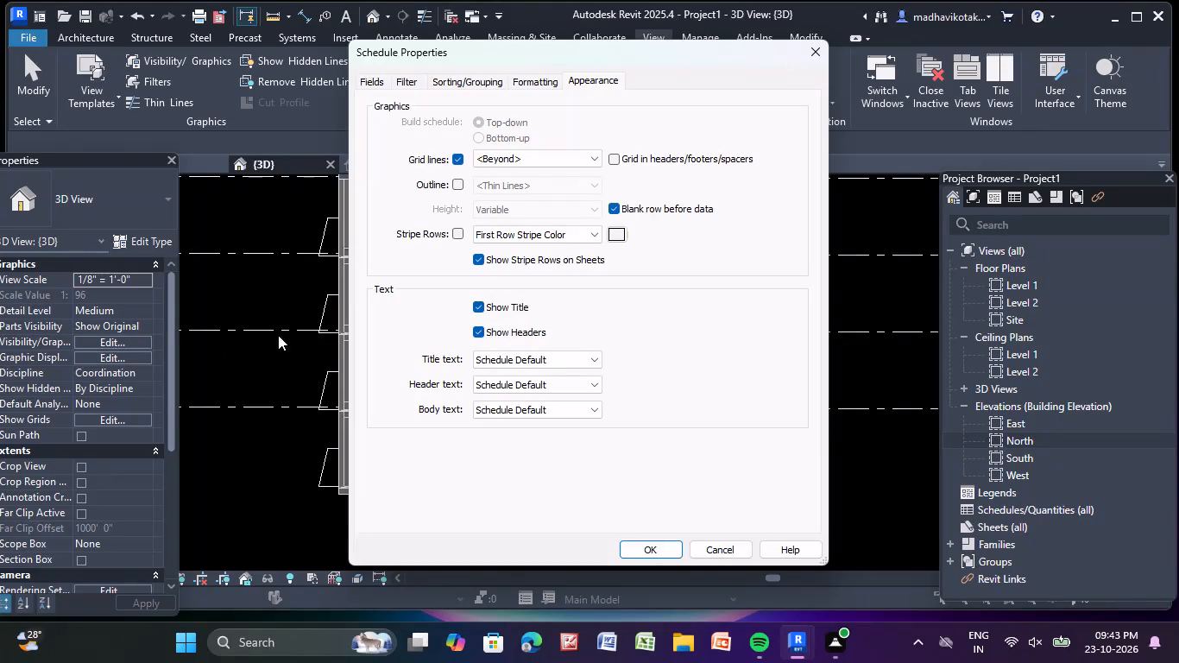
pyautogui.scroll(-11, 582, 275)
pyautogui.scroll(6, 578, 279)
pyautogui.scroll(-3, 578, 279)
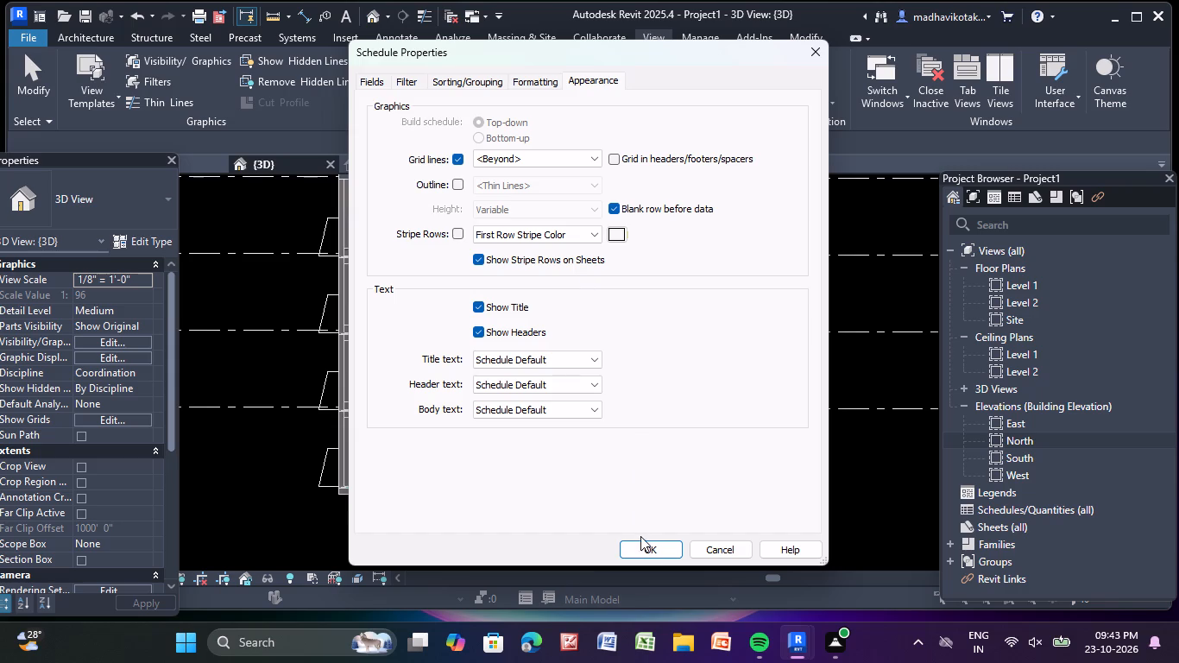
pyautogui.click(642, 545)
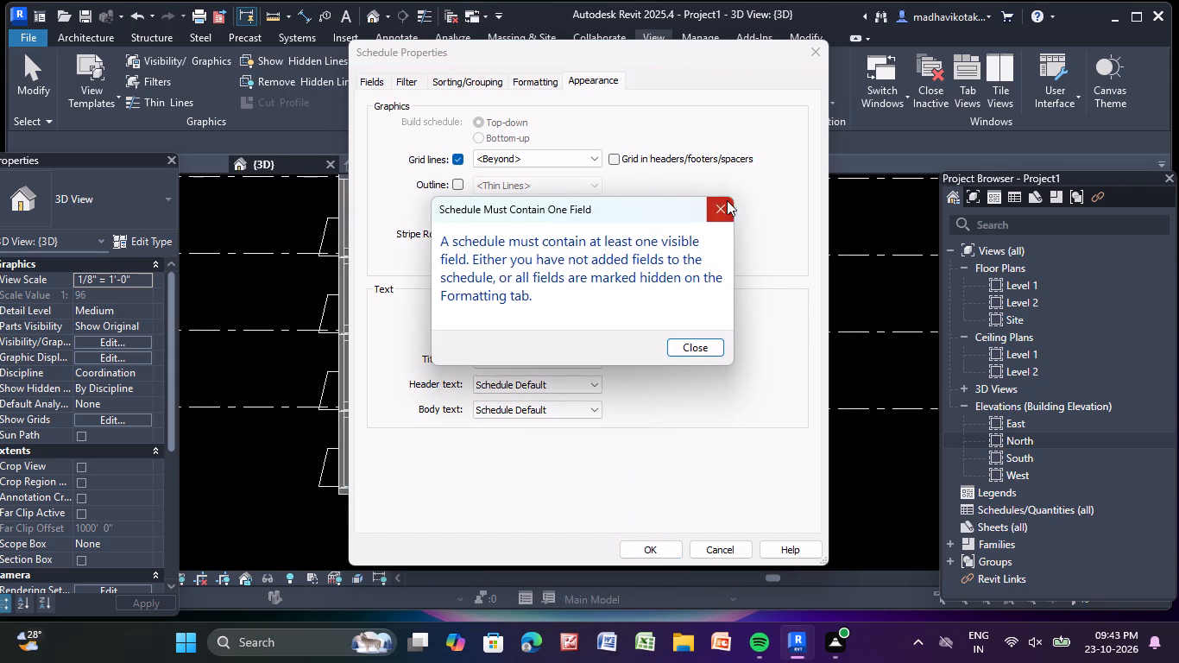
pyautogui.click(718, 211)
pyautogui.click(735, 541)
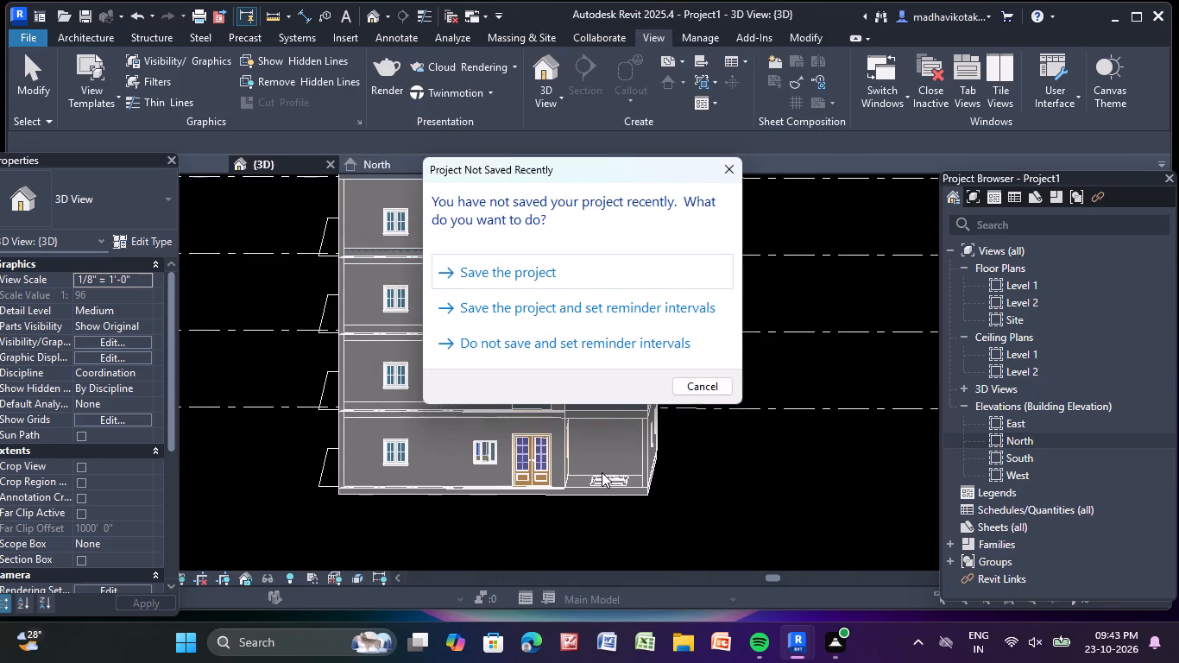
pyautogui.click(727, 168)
# Examine the front of the four-storey building in the 3D view, from the roof down to the ground floor.
pyautogui.scroll(-2, 728, 312)
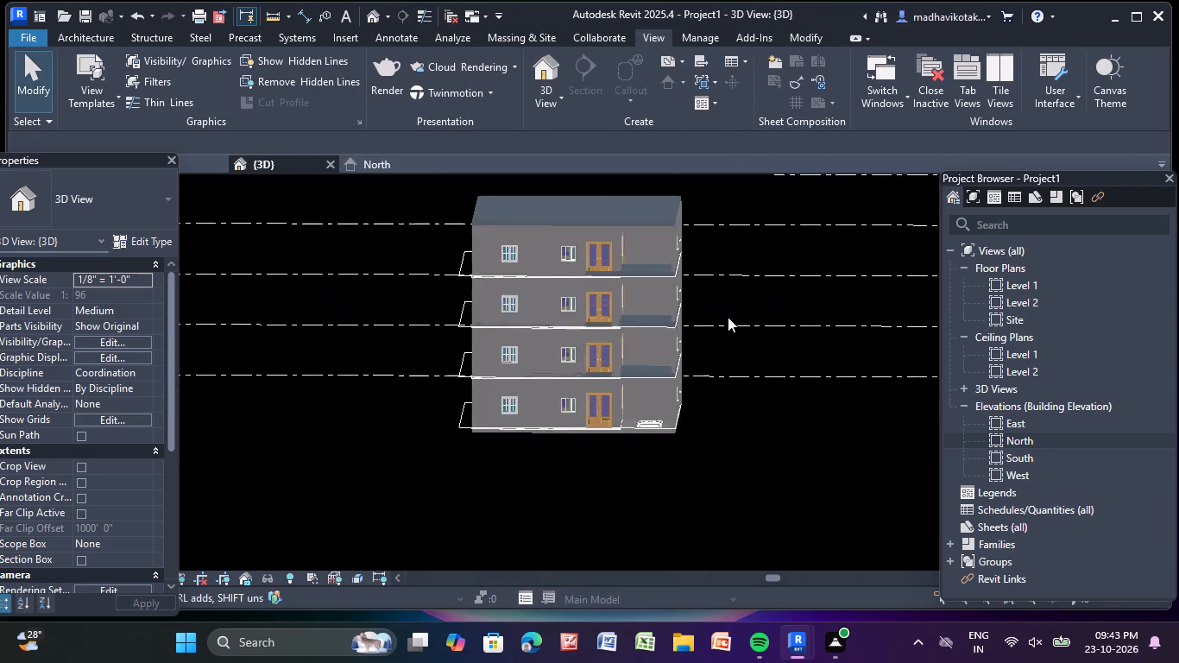
pyautogui.scroll(-2, 728, 317)
pyautogui.moveTo(722, 357); pyautogui.dragTo(703, 388, button='middle')
pyautogui.scroll(3, 628, 448)
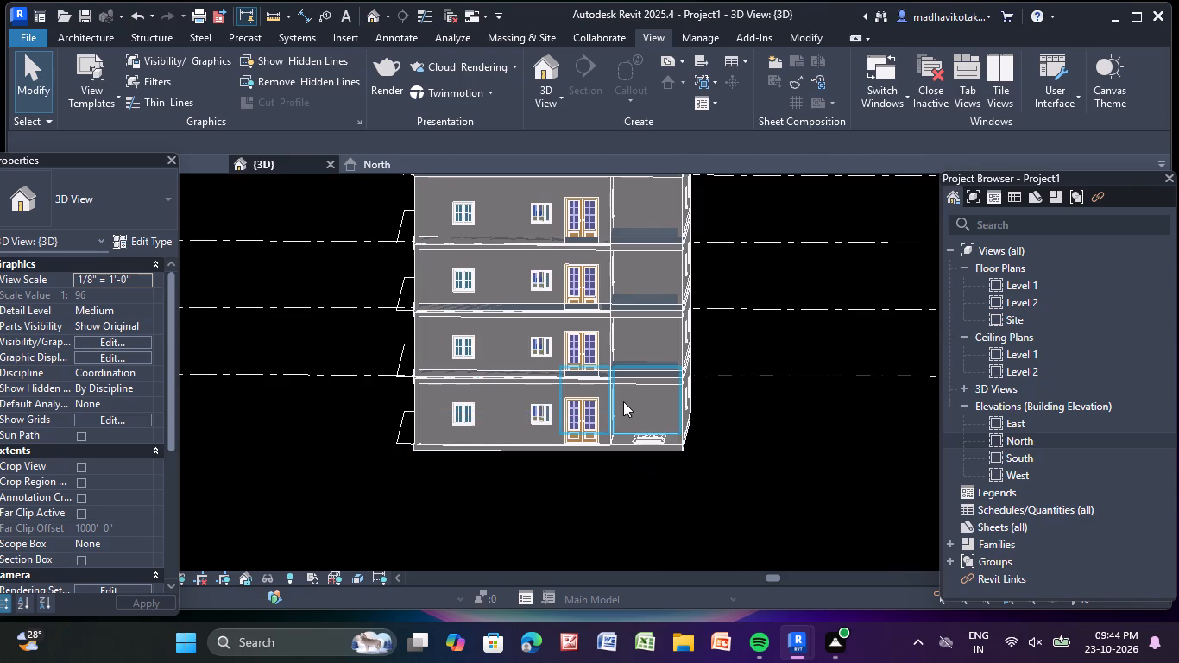
pyautogui.scroll(1, 623, 401)
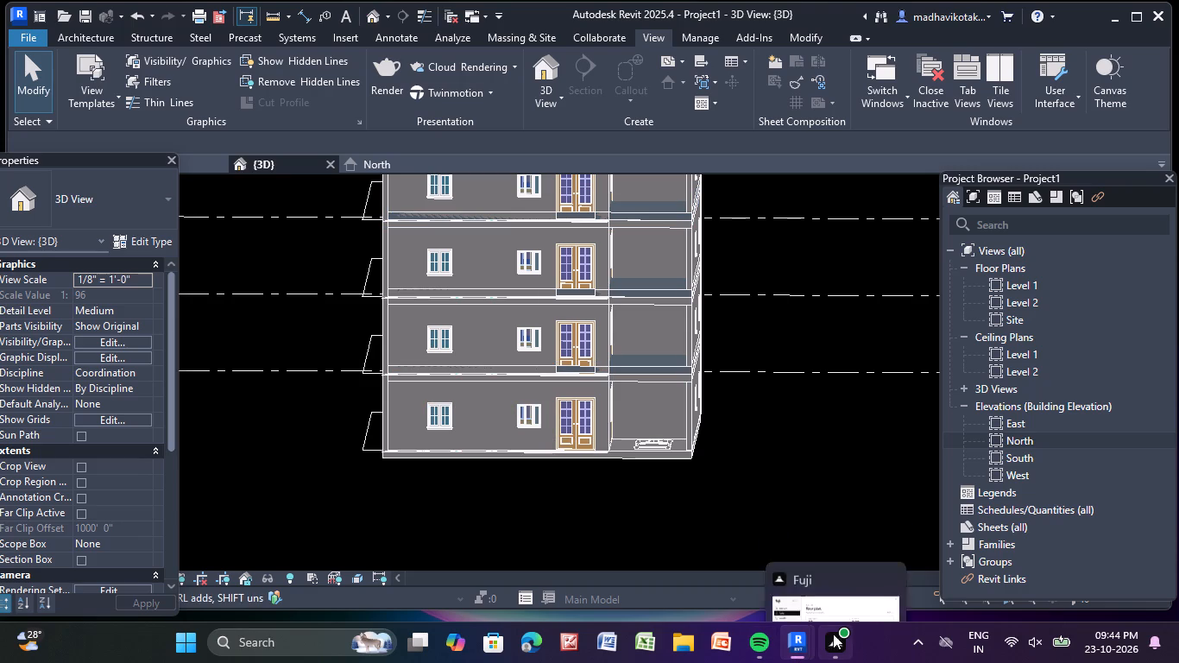
pyautogui.scroll(-3, 453, 319)
pyautogui.moveTo(485, 344); pyautogui.dragTo(508, 423, button='middle')
pyautogui.moveTo(518, 500); pyautogui.dragTo(520, 463, button='middle')
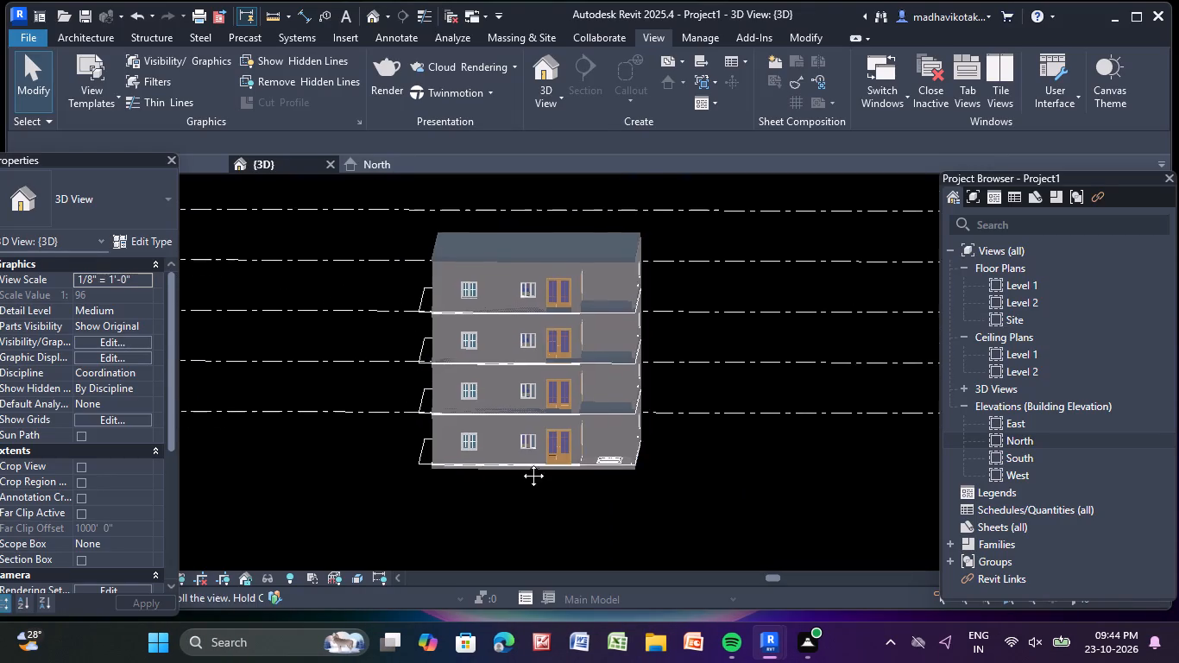
pyautogui.moveTo(520, 463); pyautogui.dragTo(504, 396, button='middle')
pyautogui.scroll(8, 513, 414)
pyautogui.scroll(-4, 433, 445)
pyautogui.moveTo(444, 459); pyautogui.dragTo(525, 515, button='middle')
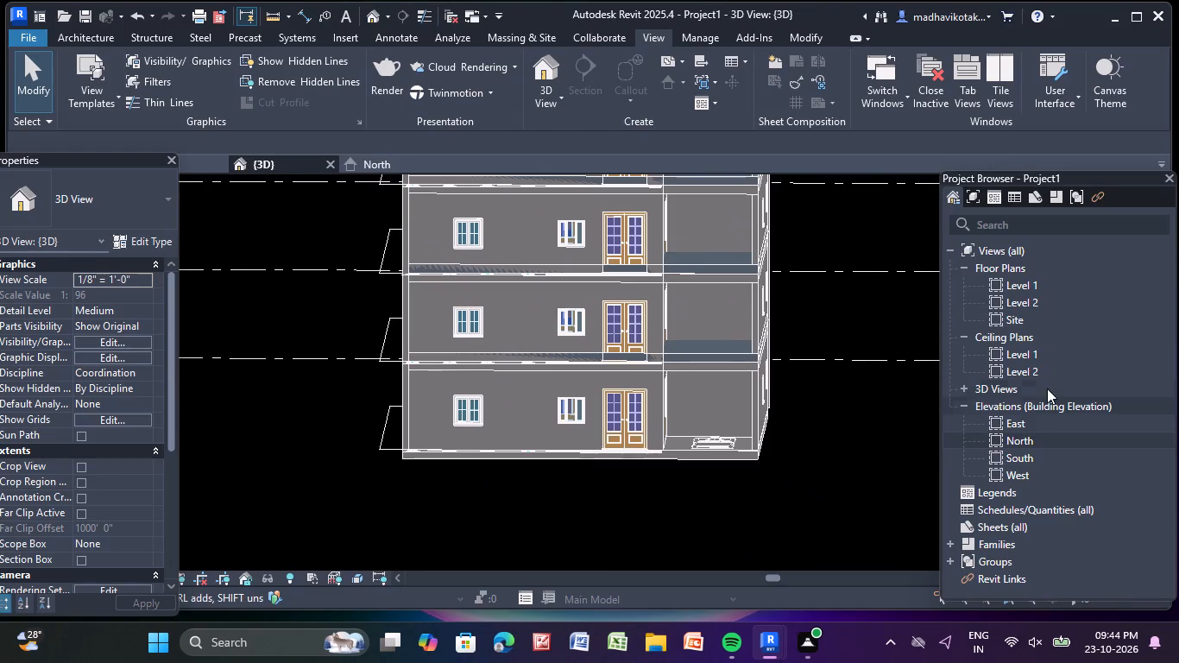
# Open the Level 1 floor plan at the planting strip with trees along the front wall.
pyautogui.doubleClick(1037, 287)
pyautogui.scroll(-3, 671, 512)
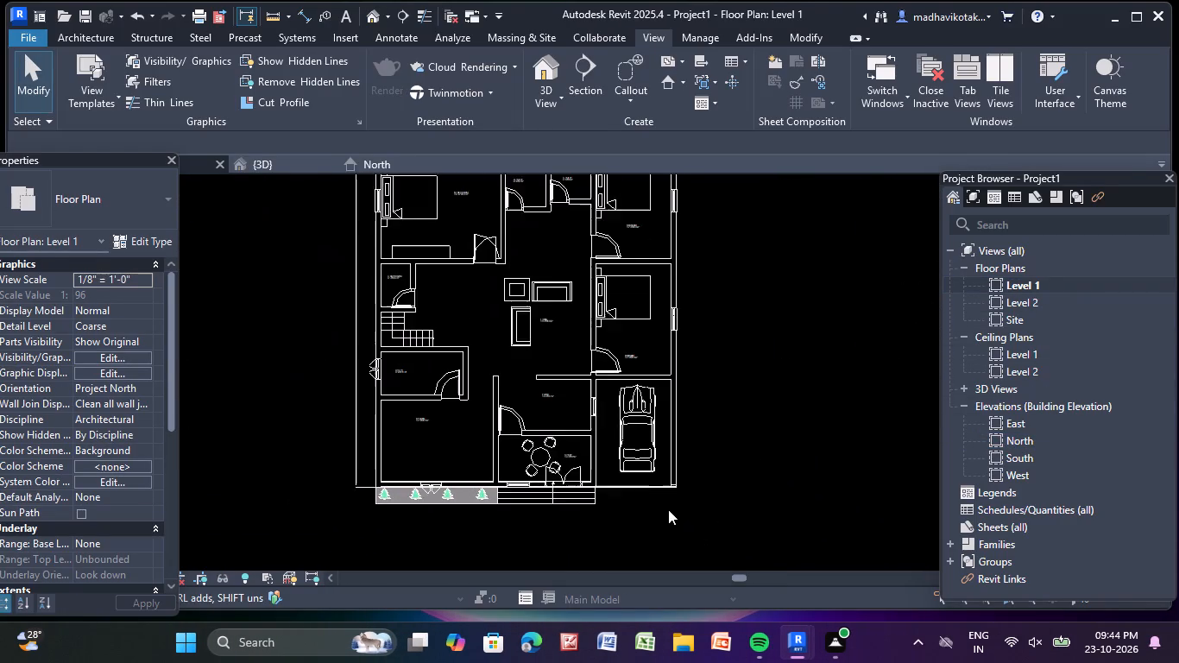
pyautogui.moveTo(666, 507); pyautogui.dragTo(650, 363, button='middle')
pyautogui.scroll(5, 381, 358)
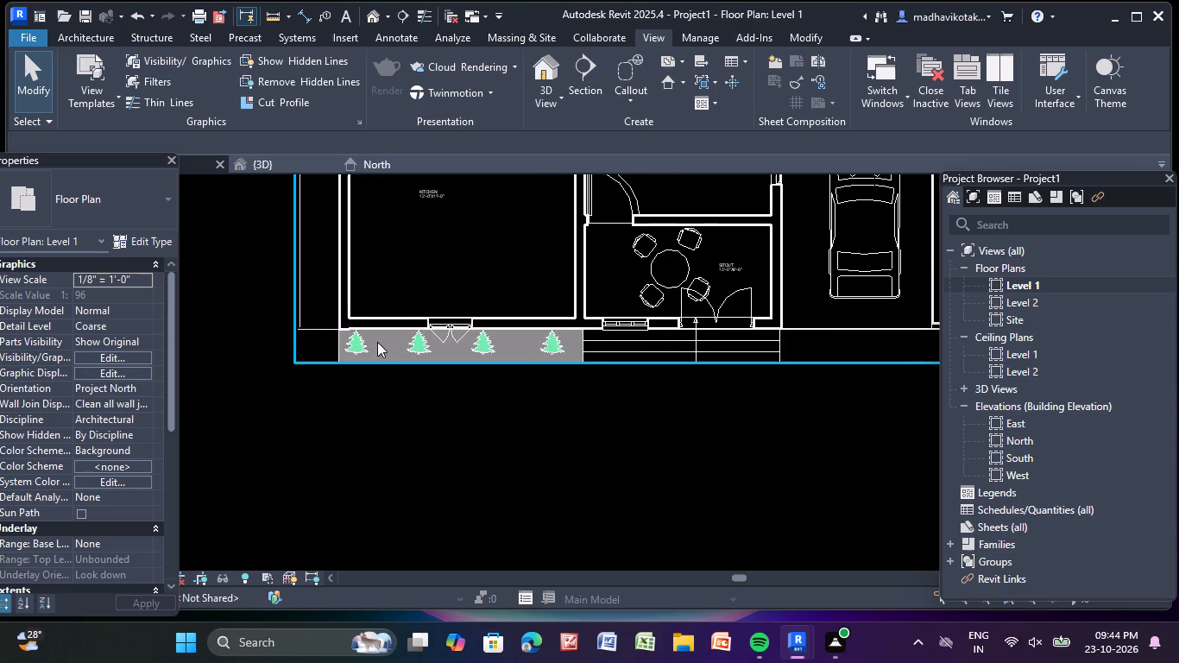
pyautogui.moveTo(525, 376); pyautogui.dragTo(559, 351, button='middle')
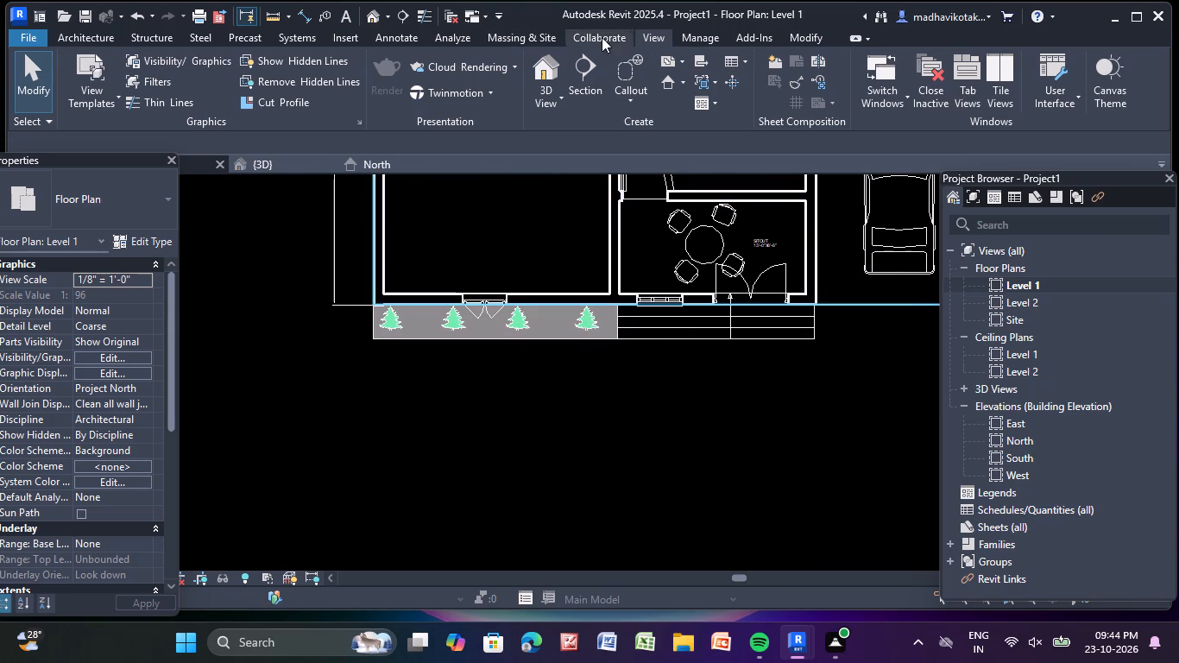
# Start loading a family and browse to the tree and plant folder inside SHUBHAM CITY.
pyautogui.click(340, 40)
pyautogui.click(704, 76)
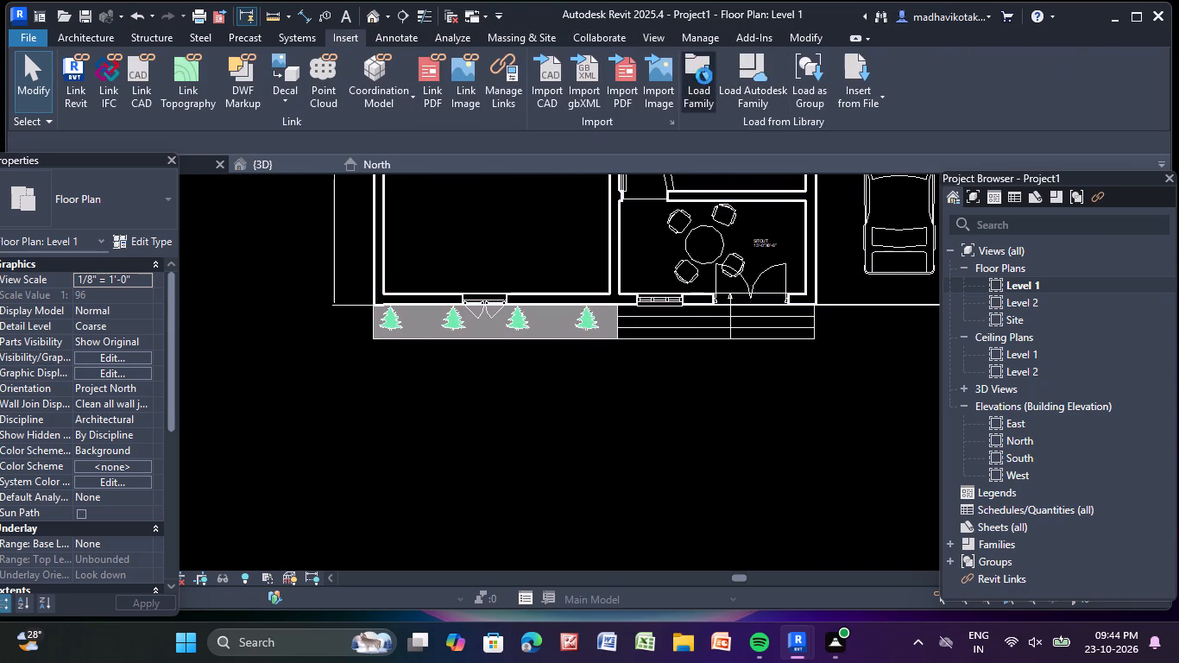
pyautogui.click(672, 155)
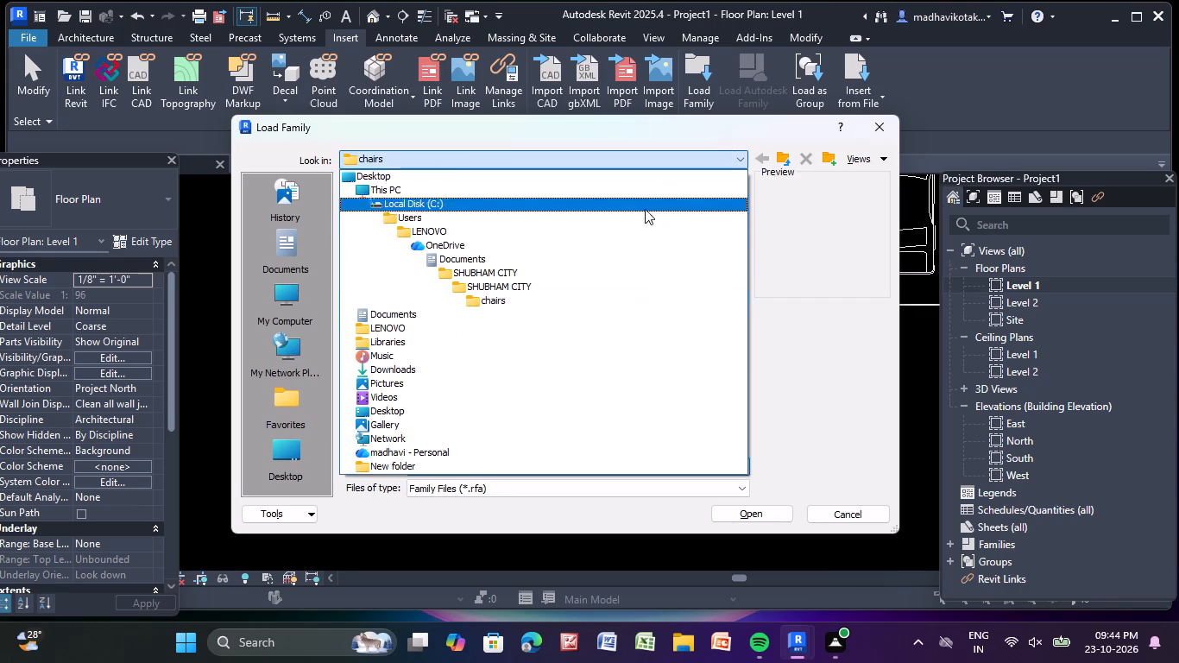
pyautogui.click(575, 289)
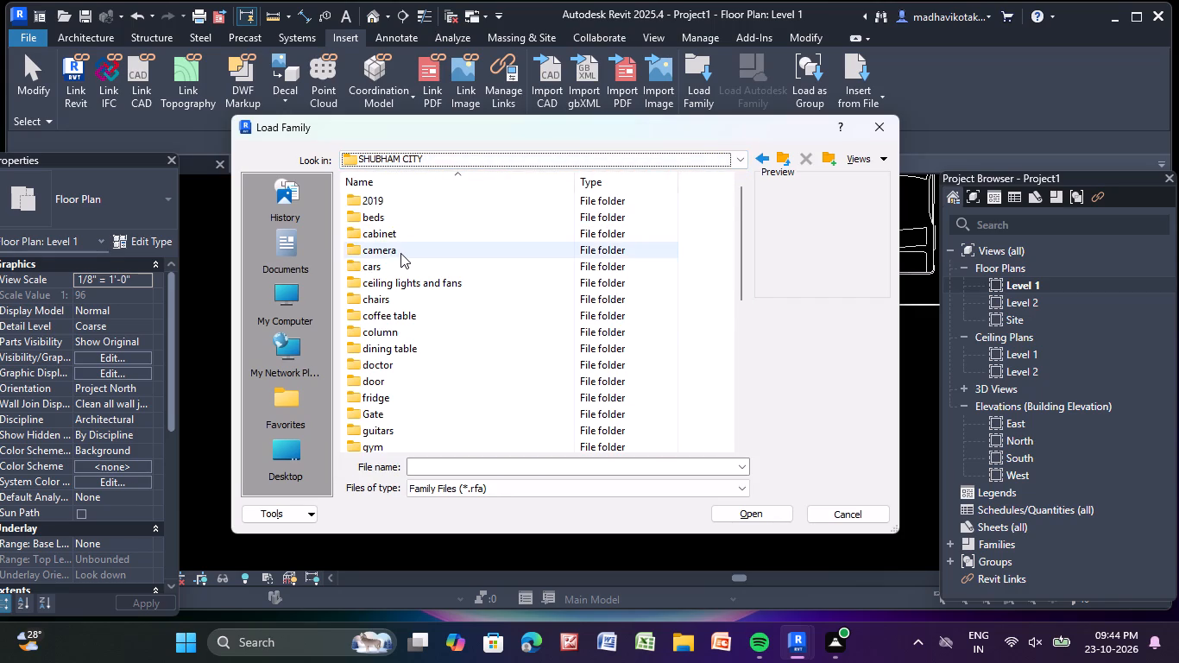
pyautogui.scroll(-1, 401, 253)
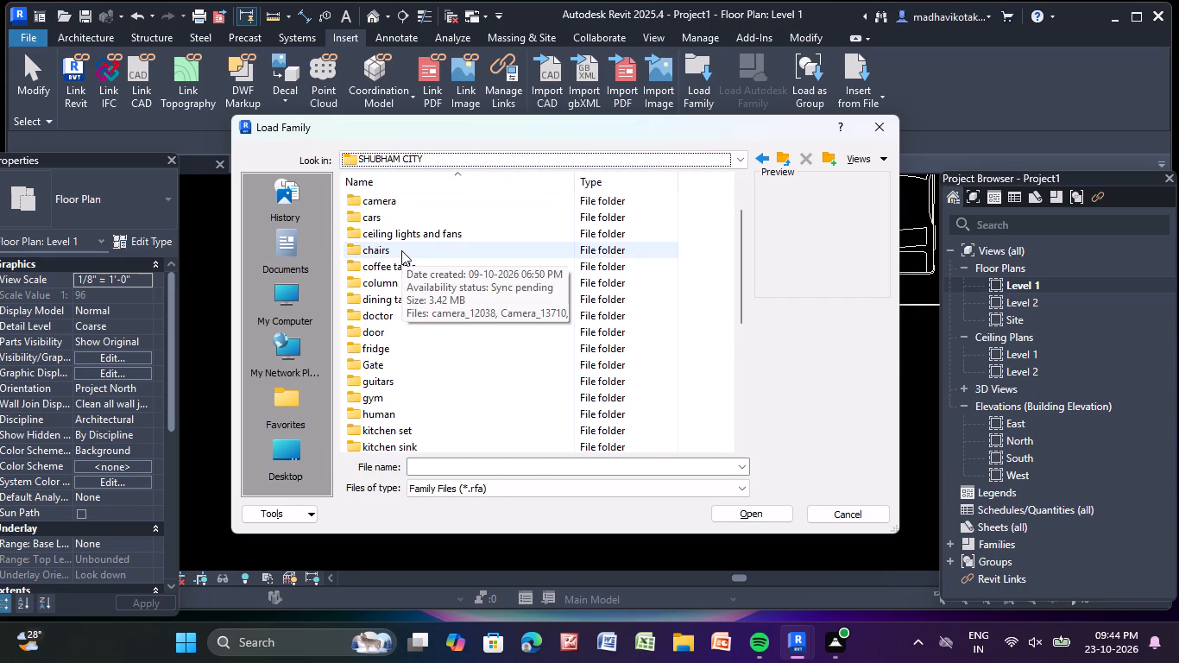
pyautogui.scroll(-2, 401, 250)
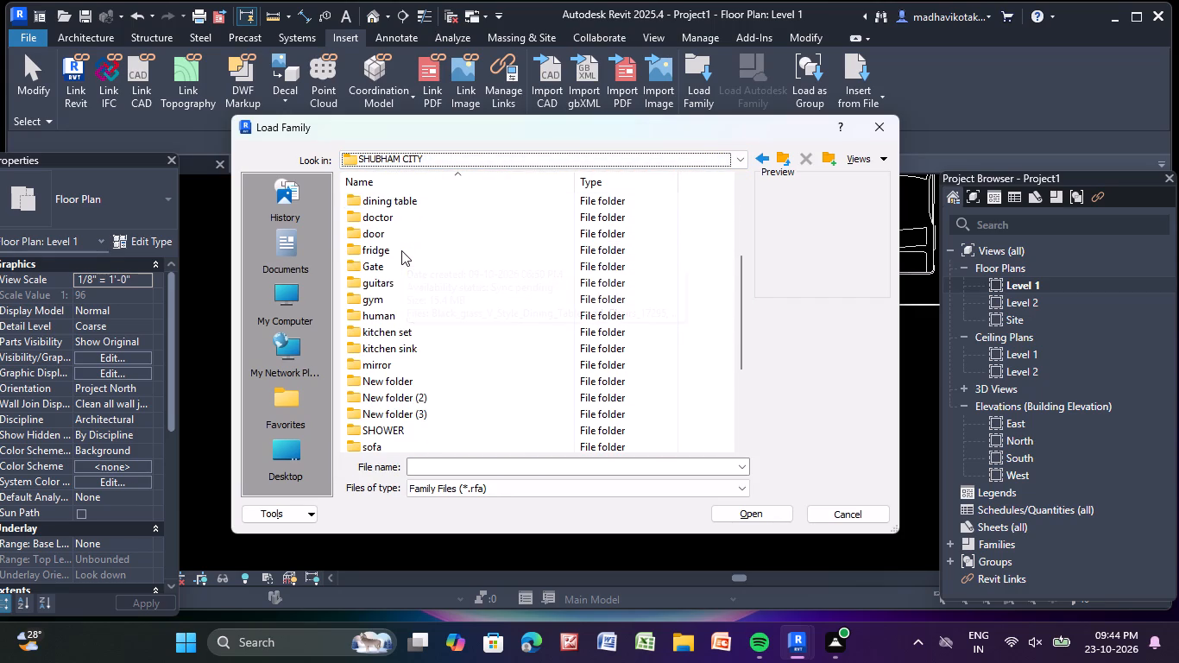
pyautogui.scroll(-2, 401, 250)
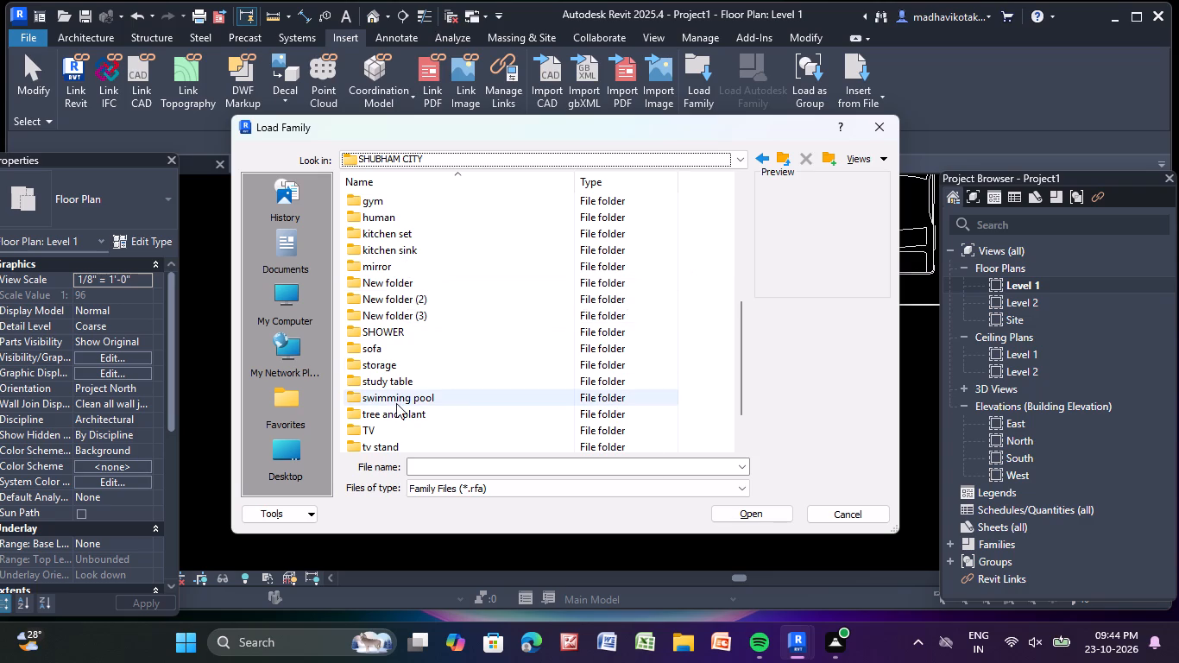
pyautogui.click(396, 406)
pyautogui.click(394, 415)
pyautogui.click(394, 415)
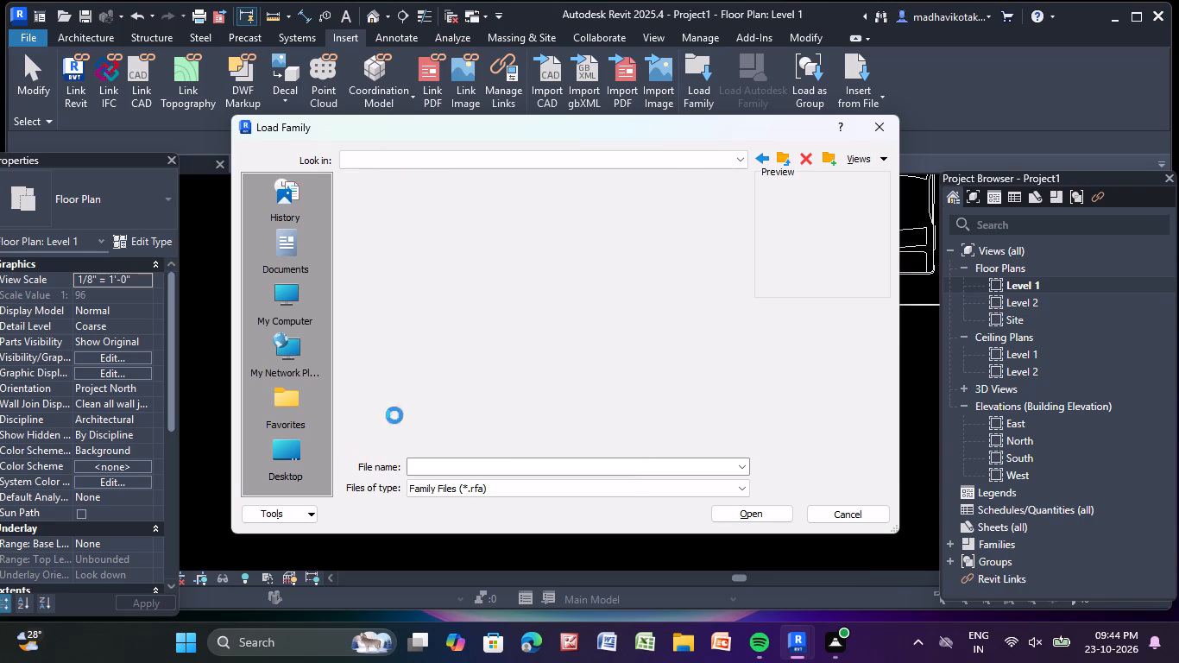
# Preview the first few plant families and load Bamboo_plant_16776 into the project.
pyautogui.click(461, 205)
pyautogui.click(442, 225)
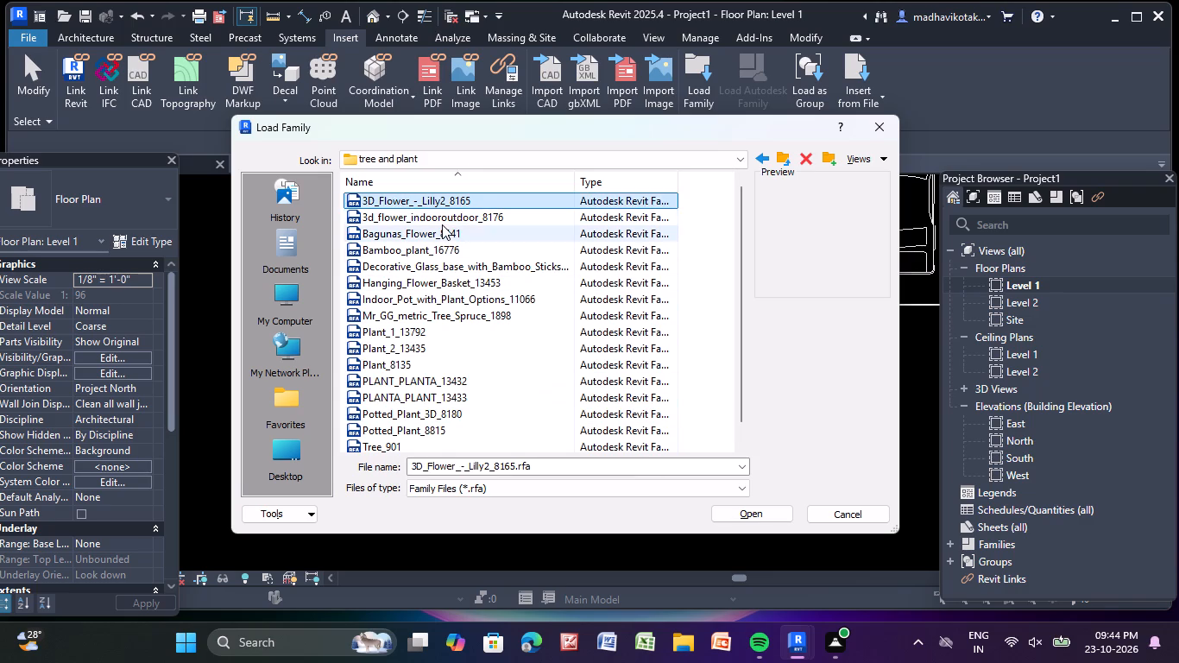
pyautogui.click(436, 239)
pyautogui.click(432, 252)
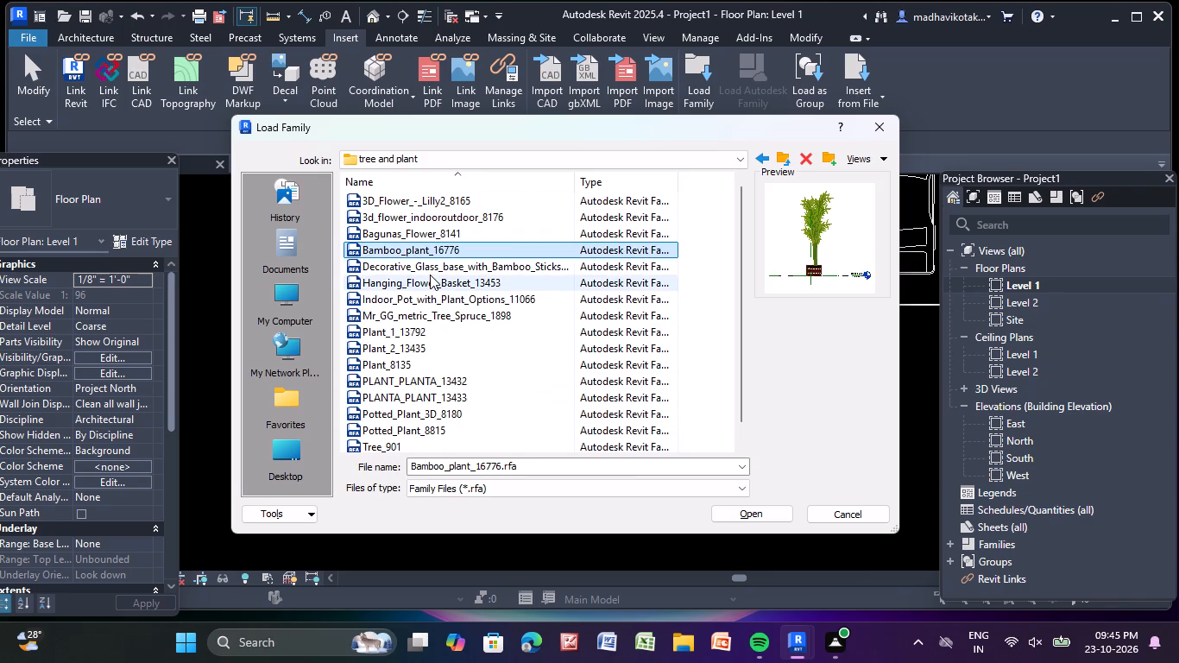
pyautogui.click(430, 275)
pyautogui.click(438, 260)
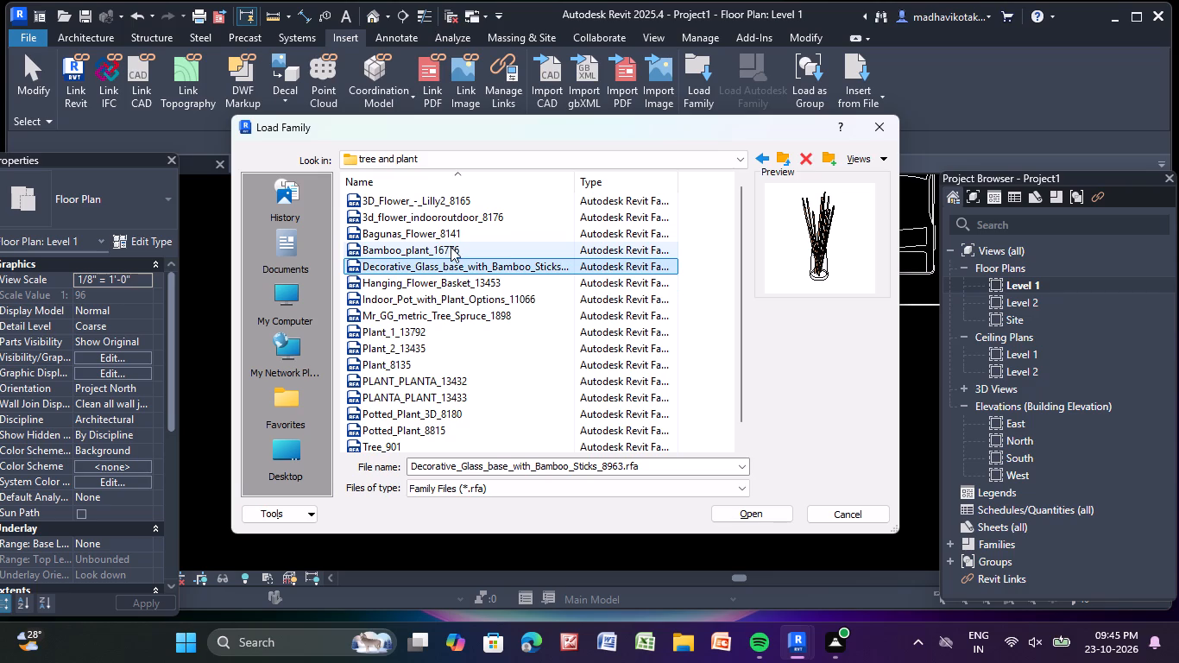
pyautogui.click(451, 247)
pyautogui.click(751, 511)
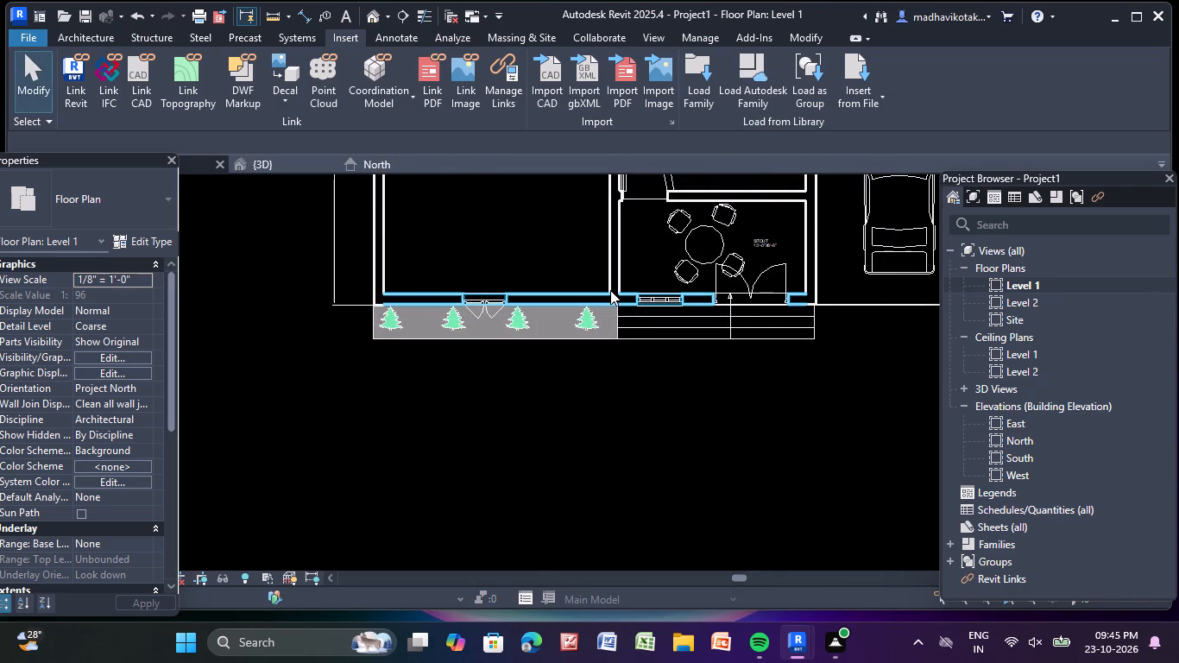
# Preview the other families in the tree and plant folder, from Tree_901 up to the decorative glass base with bamboo sticks.
pyautogui.click(701, 81)
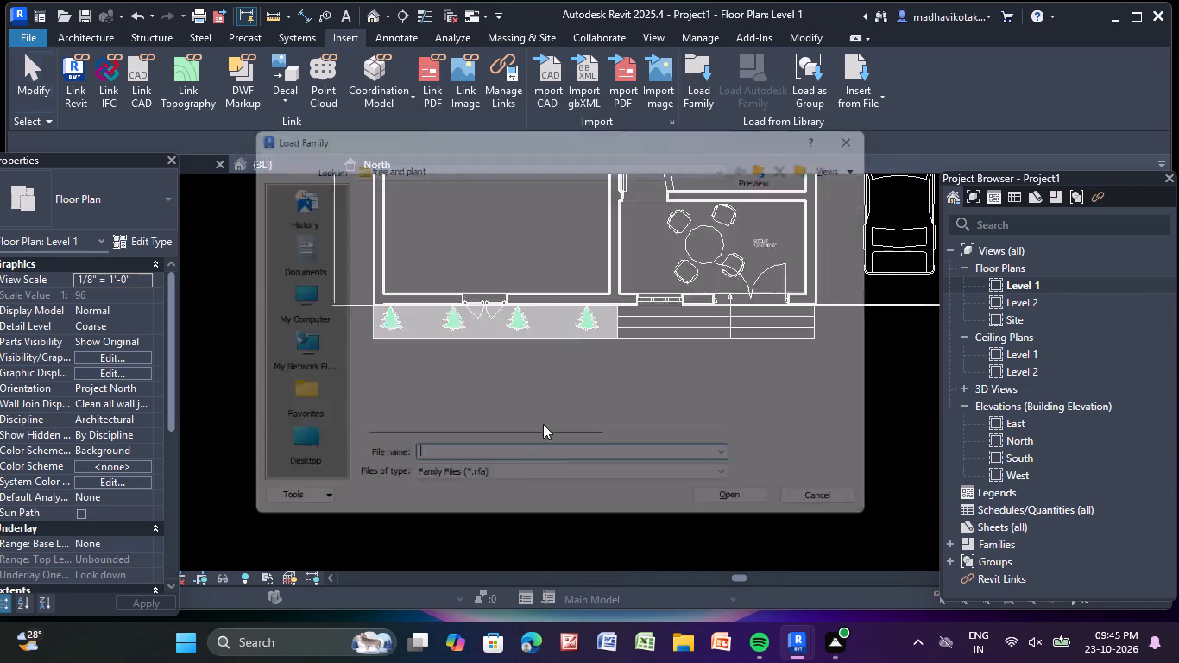
pyautogui.scroll(-6, 520, 409)
pyautogui.click(449, 433)
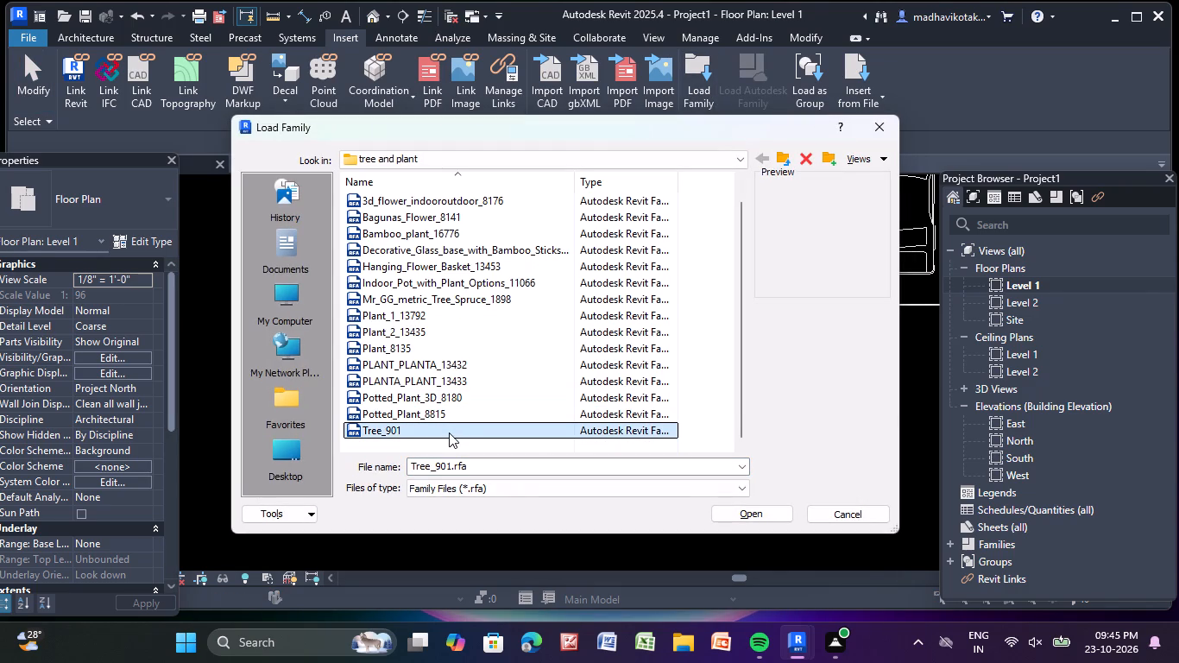
pyautogui.click(453, 414)
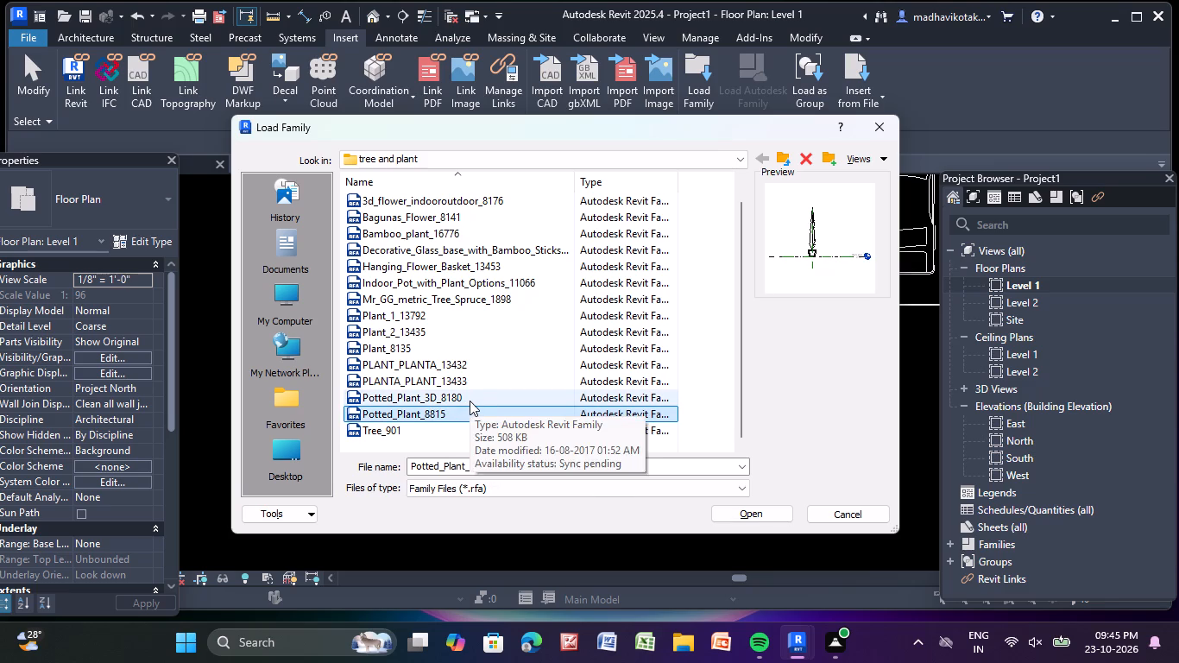
pyautogui.click(470, 401)
pyautogui.click(479, 382)
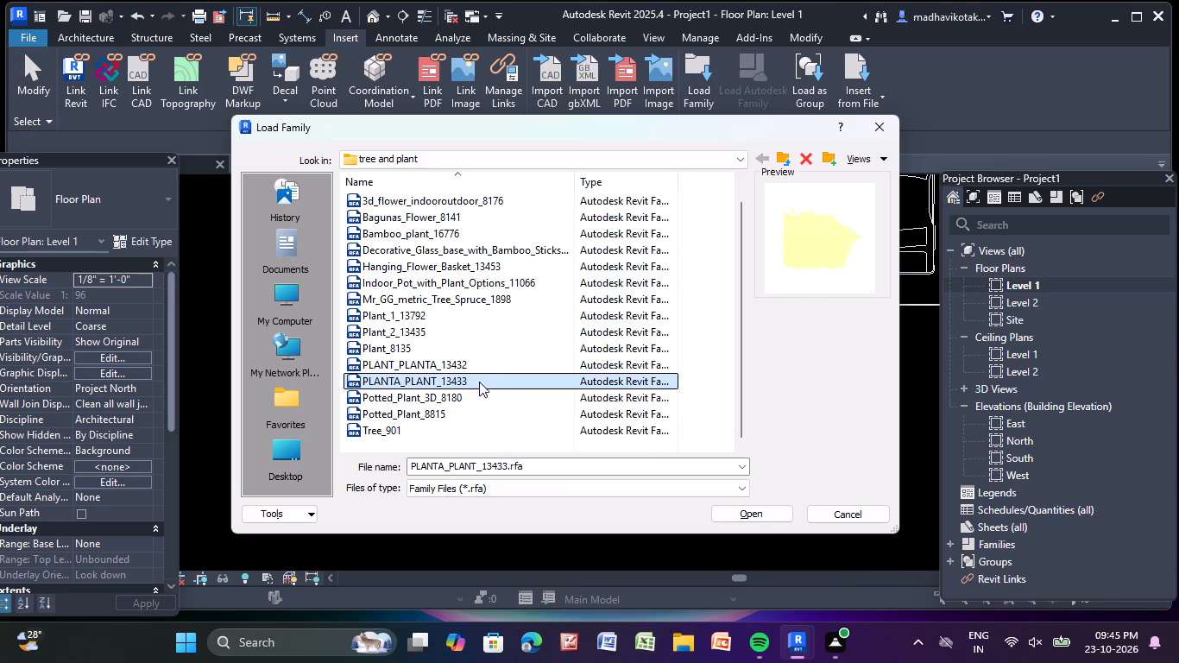
pyautogui.click(473, 357)
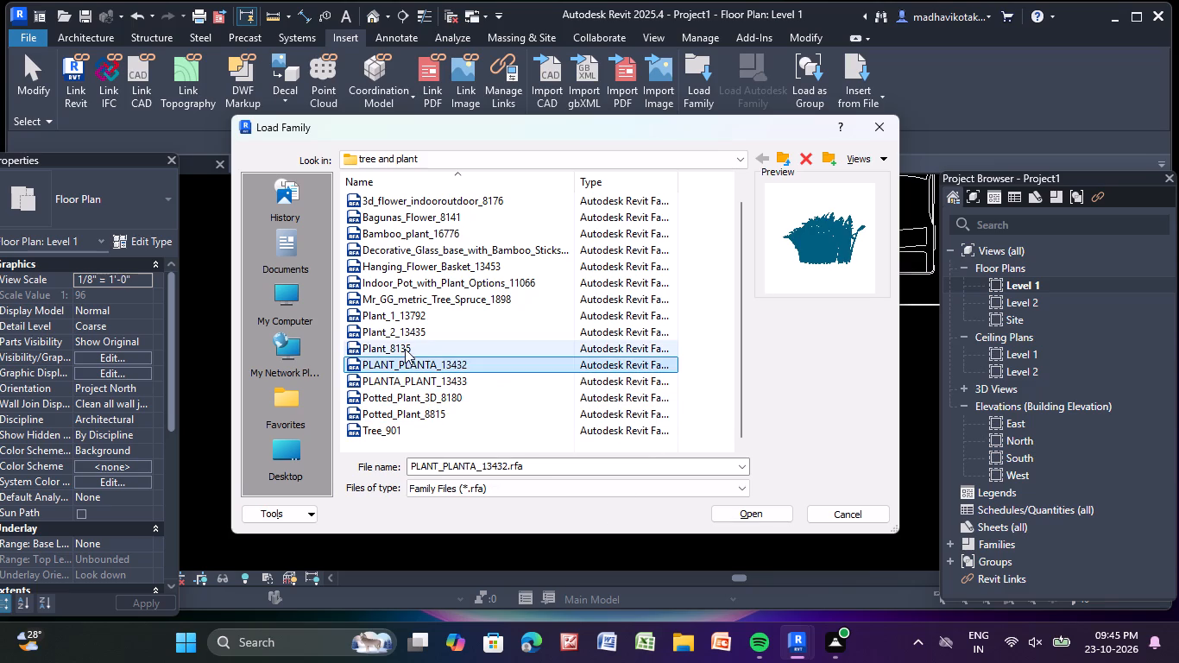
pyautogui.click(405, 348)
pyautogui.click(419, 326)
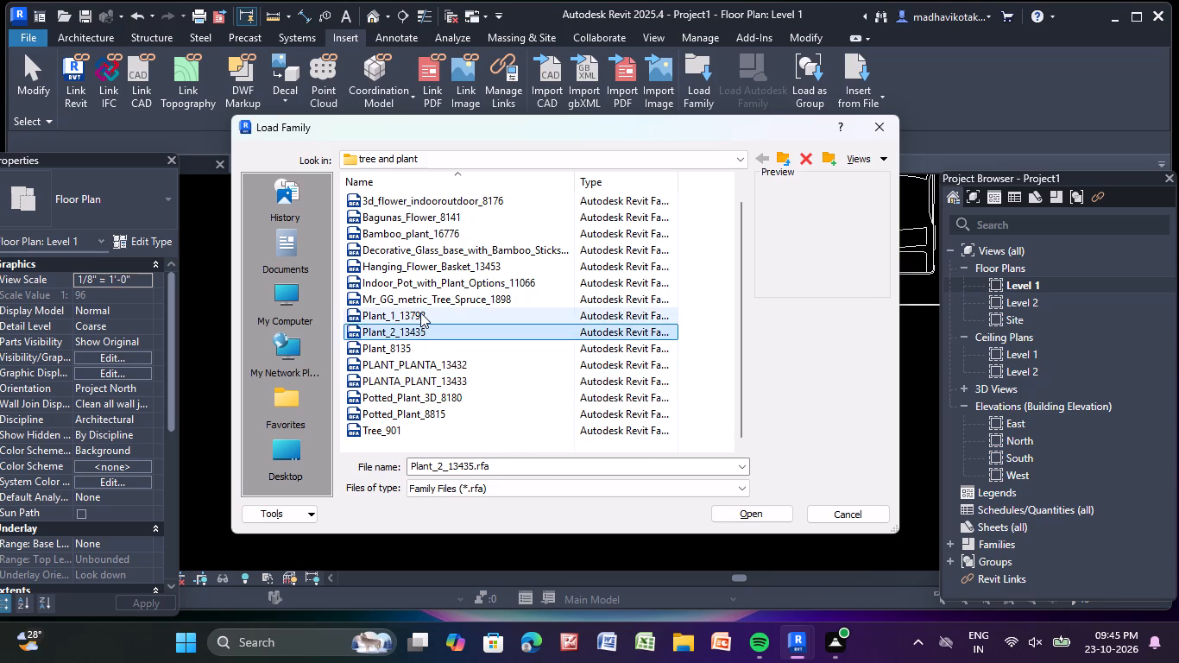
pyautogui.click(420, 313)
pyautogui.click(459, 293)
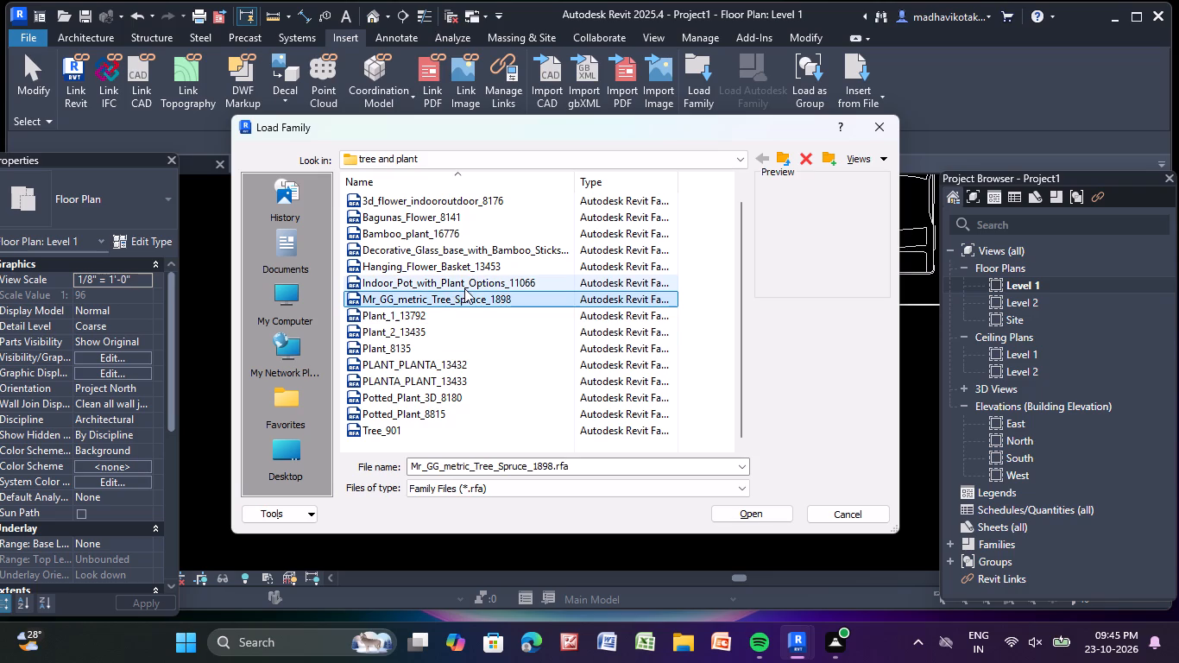
pyautogui.click(464, 288)
pyautogui.click(471, 274)
pyautogui.click(498, 251)
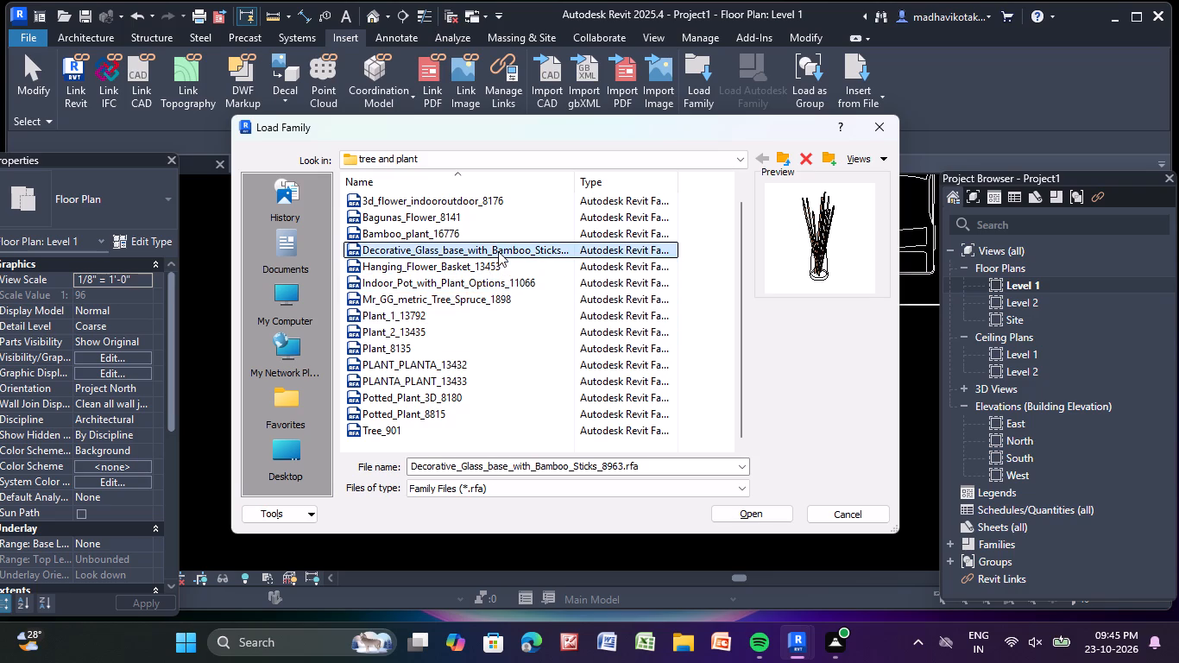
pyautogui.click(862, 131)
# Place four Bamboo_plant_16776 components on Level 1, one over each tree symbol in the front planting strip.
pyautogui.click(95, 40)
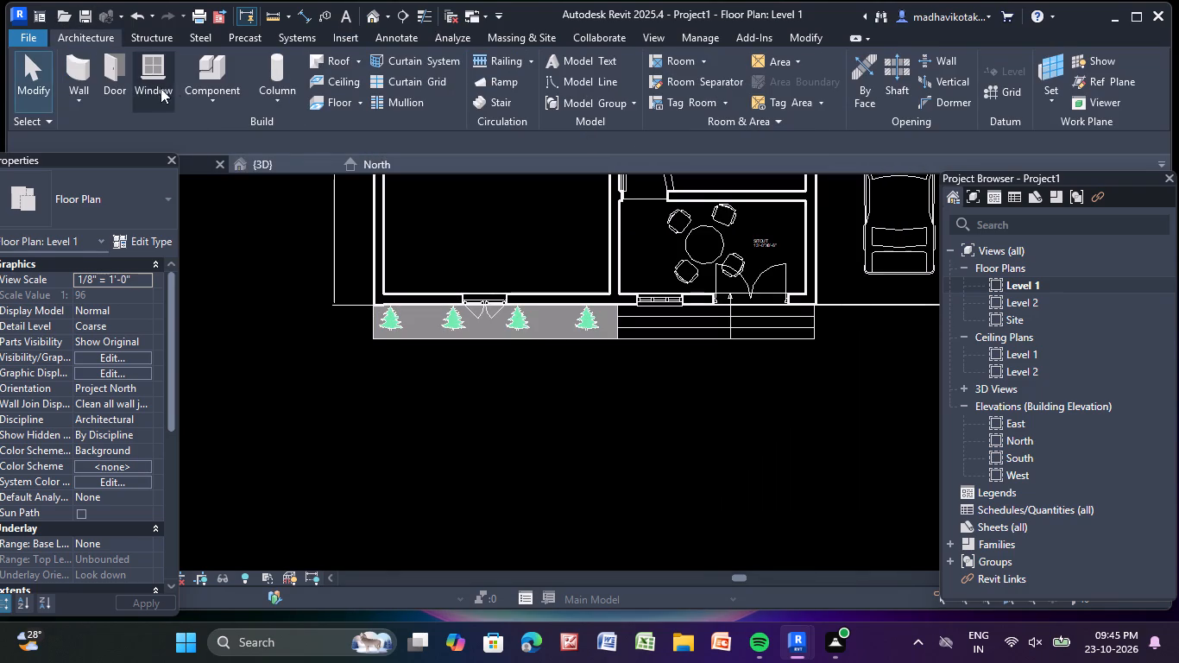
pyautogui.click(198, 98)
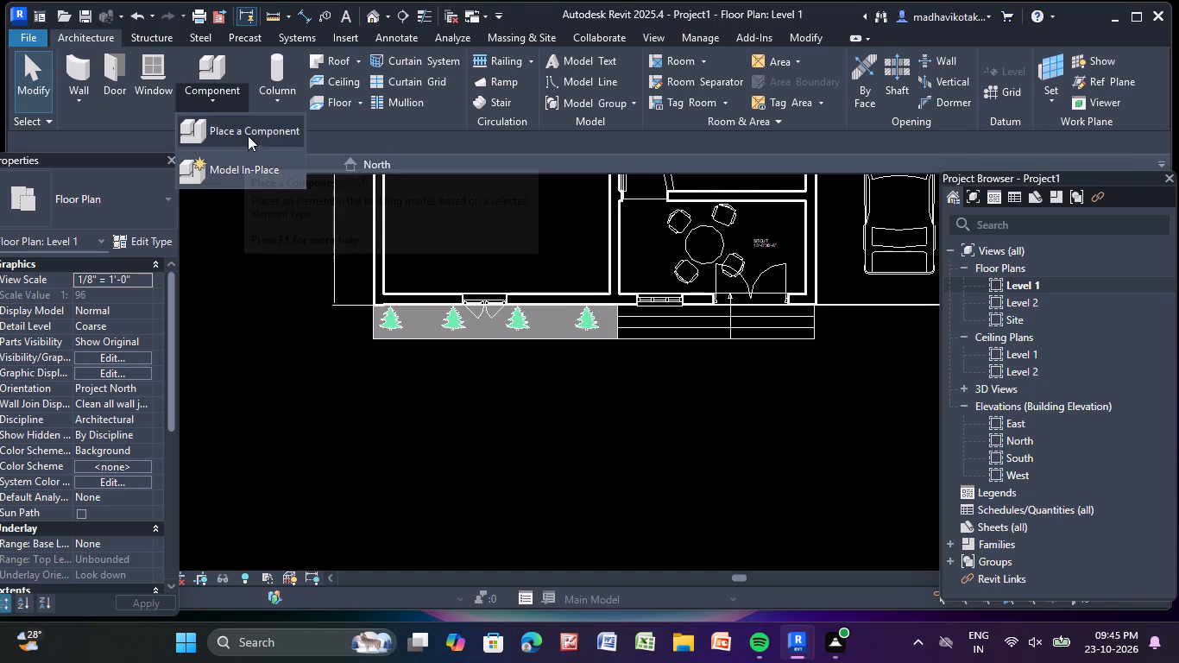
pyautogui.click(249, 134)
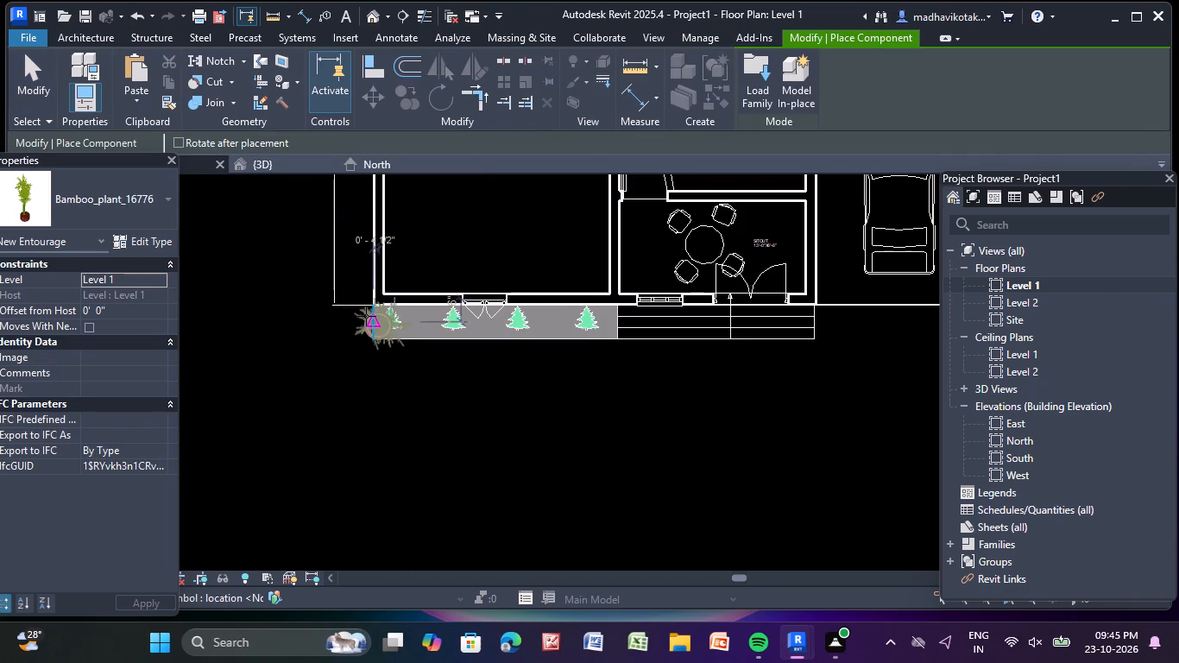
pyautogui.scroll(9, 366, 315)
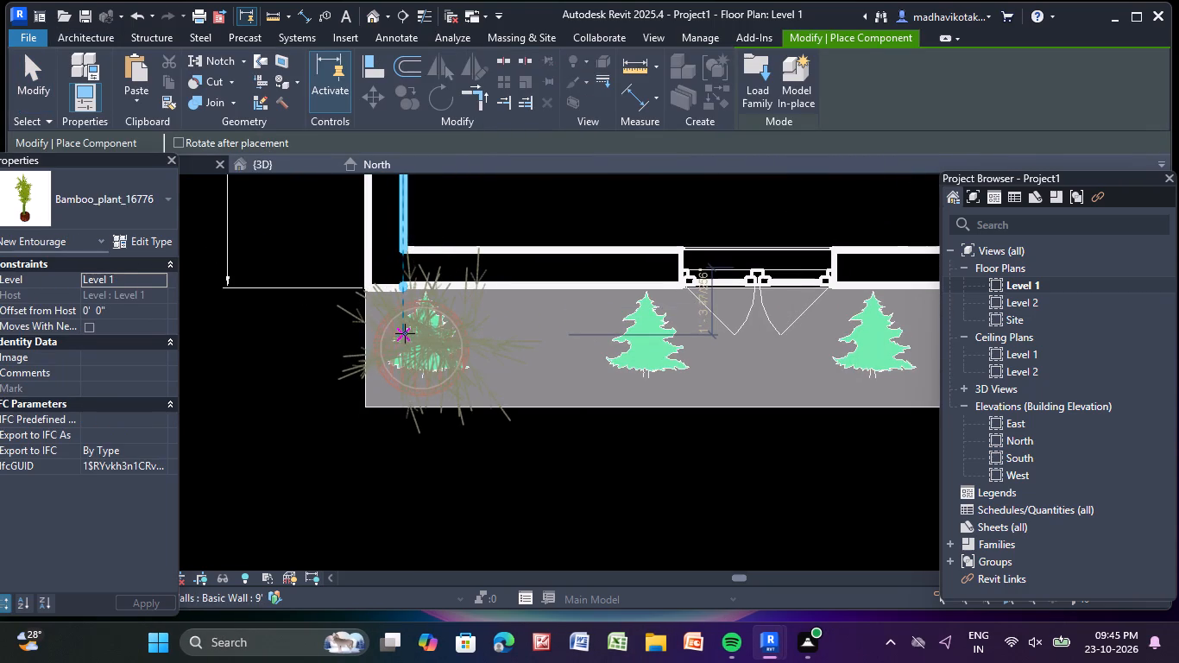
pyautogui.click(405, 333)
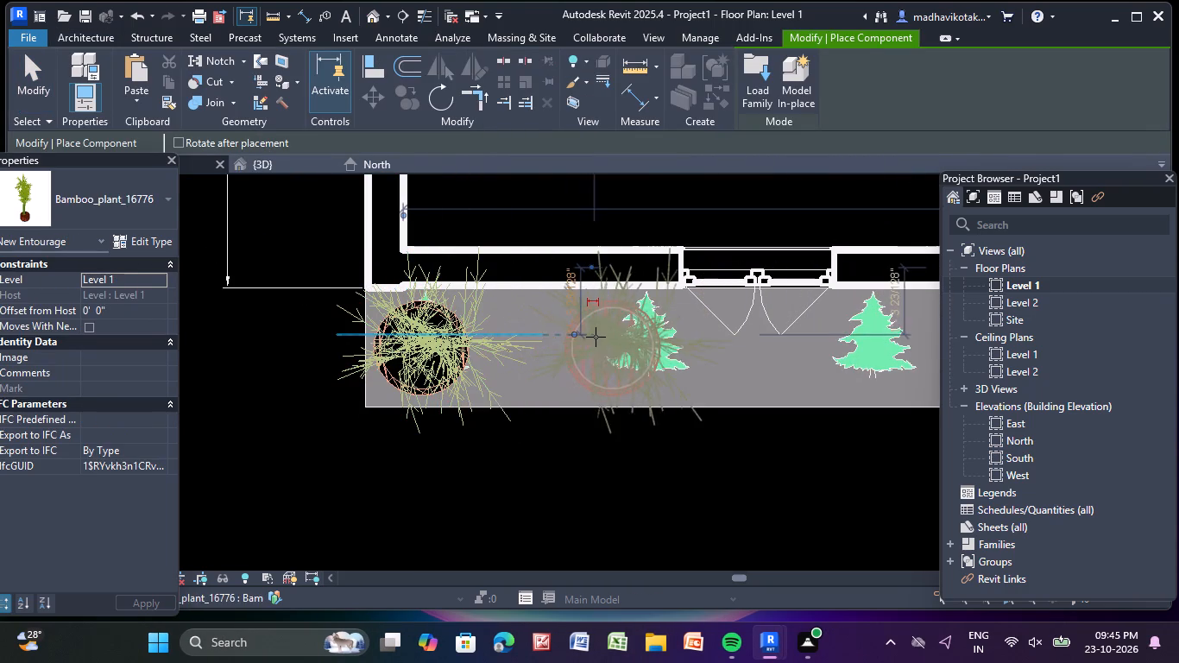
pyautogui.click(628, 336)
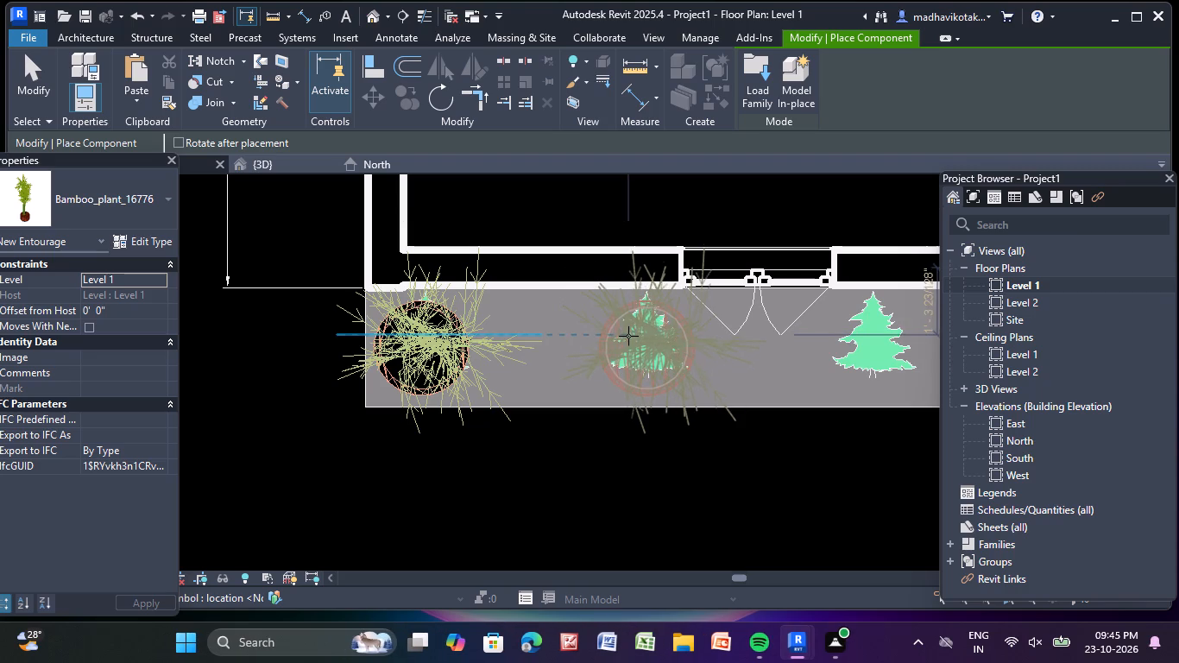
pyautogui.moveTo(690, 338); pyautogui.dragTo(352, 399, button='middle')
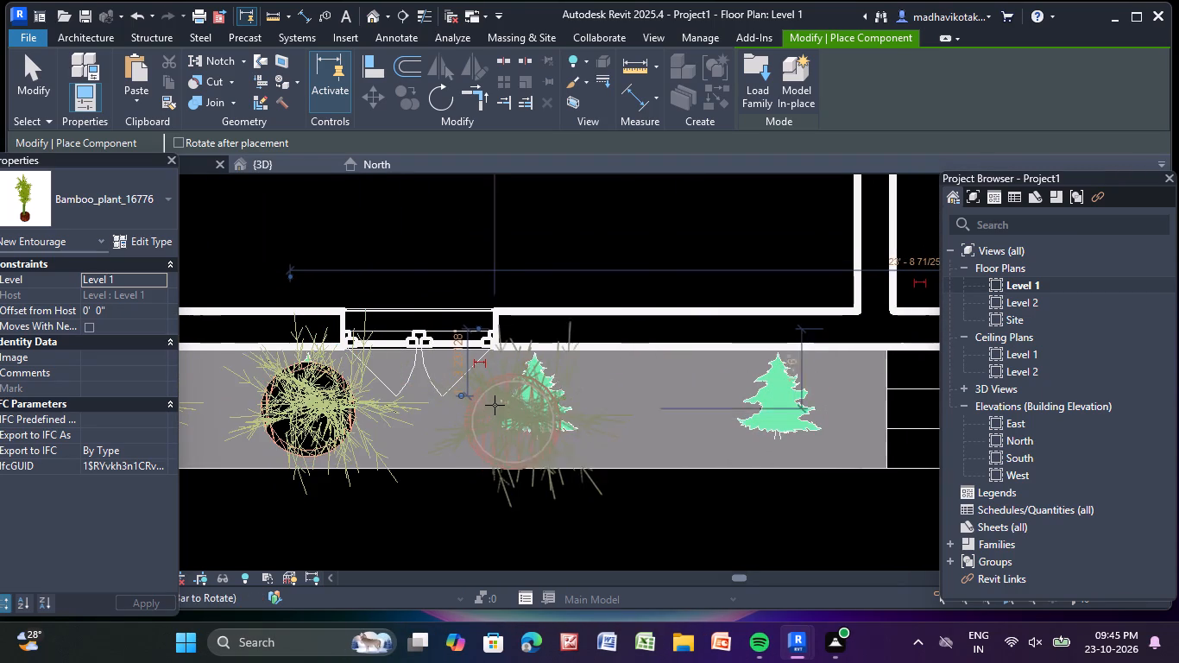
pyautogui.click(519, 395)
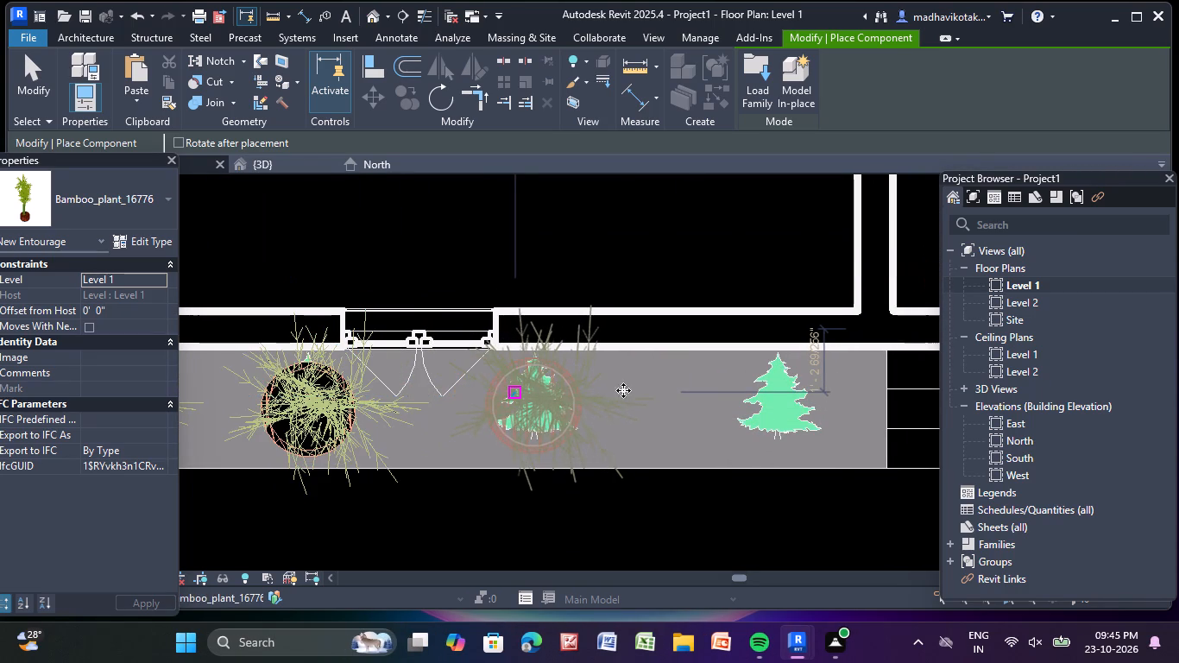
pyautogui.click(756, 386)
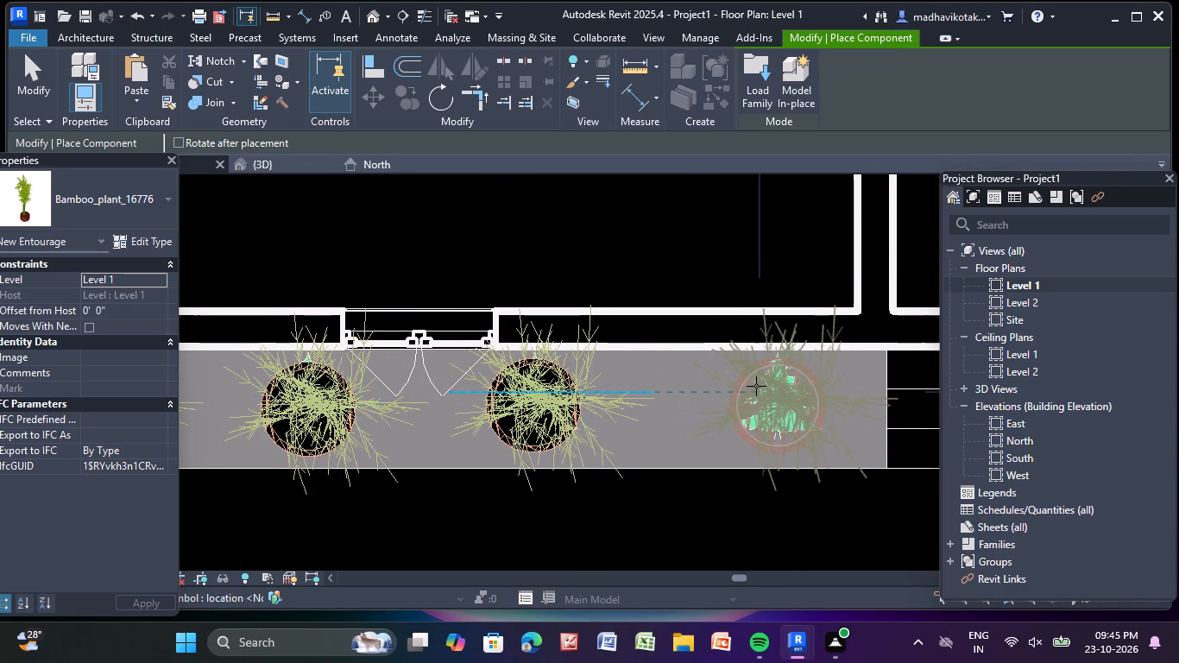
pyautogui.press('Escape')
pyautogui.press('Escape')
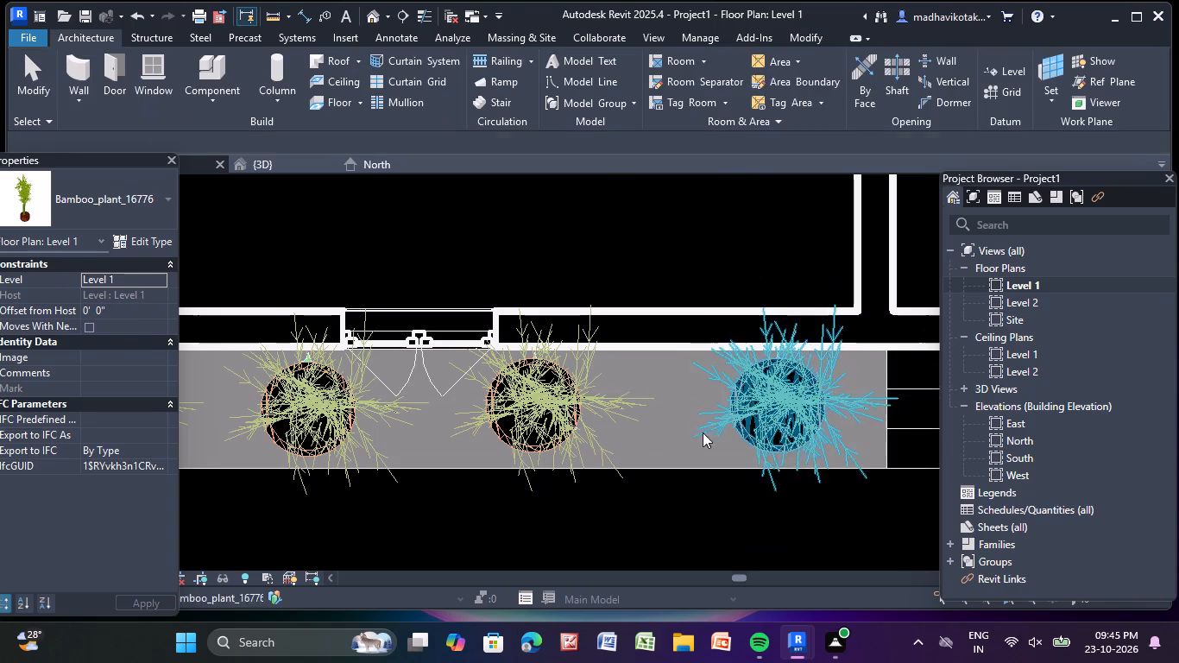
pyautogui.press('Escape')
# Examine the potted bamboo plants and the ground floor slab along the building's front in the 3D view.
pyautogui.scroll(-10, 661, 467)
pyautogui.moveTo(665, 470); pyautogui.dragTo(651, 480, button='middle')
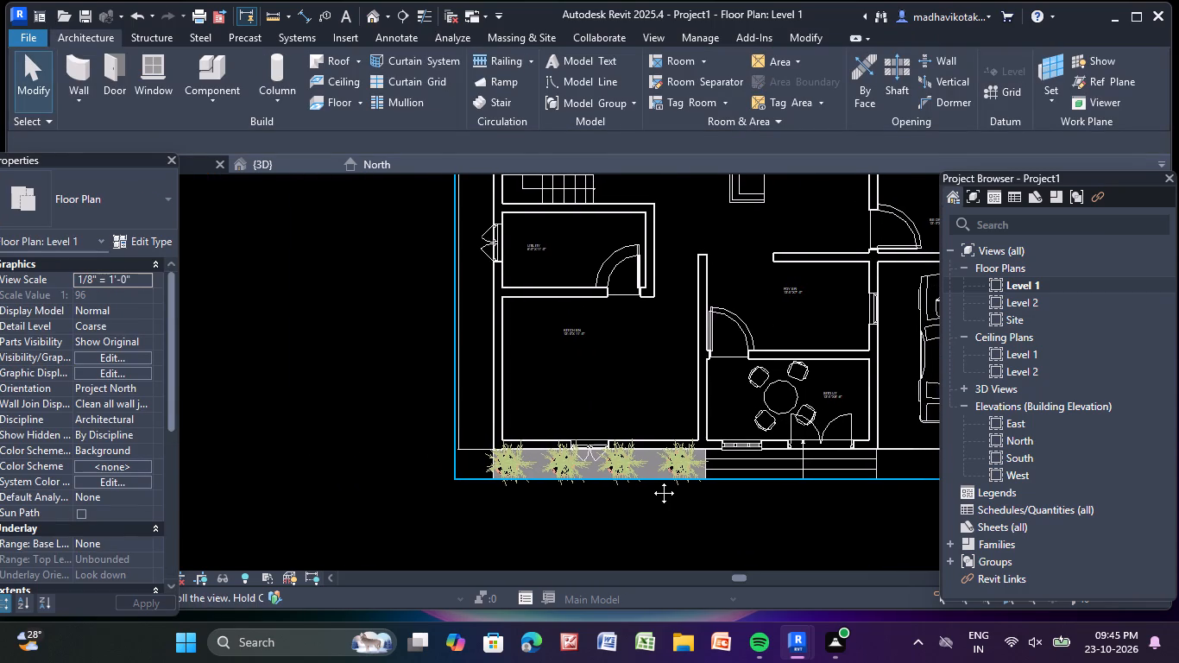
pyautogui.moveTo(651, 480); pyautogui.dragTo(648, 472, button='middle')
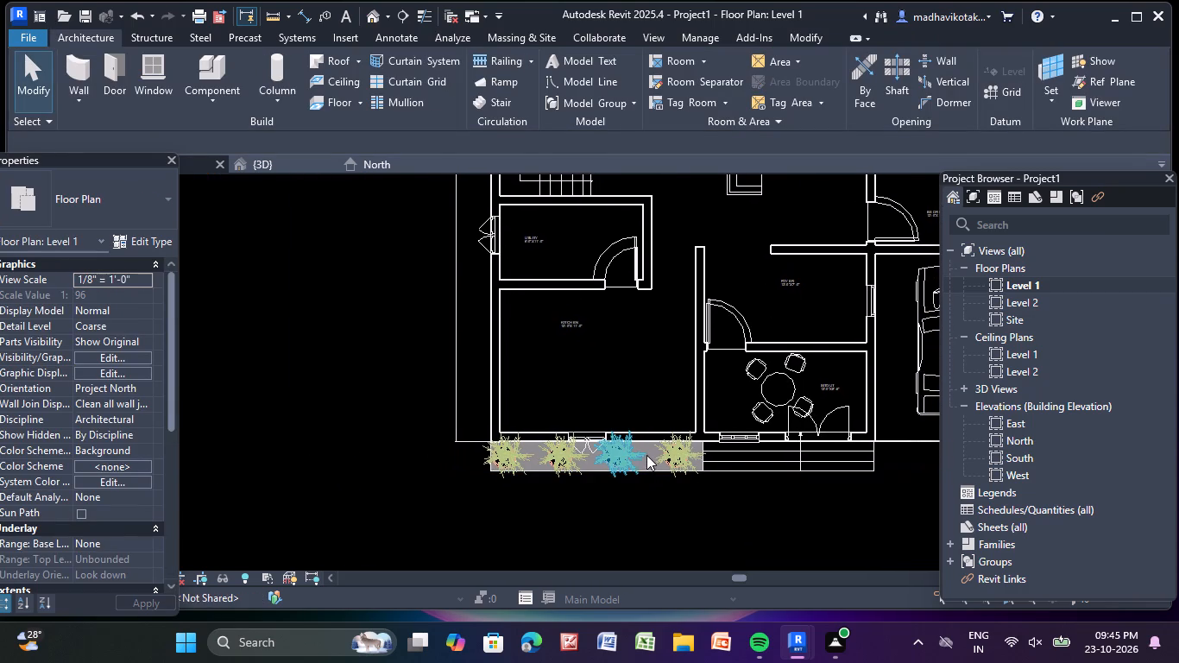
pyautogui.scroll(-4, 657, 414)
pyautogui.moveTo(656, 408); pyautogui.dragTo(625, 433, button='middle')
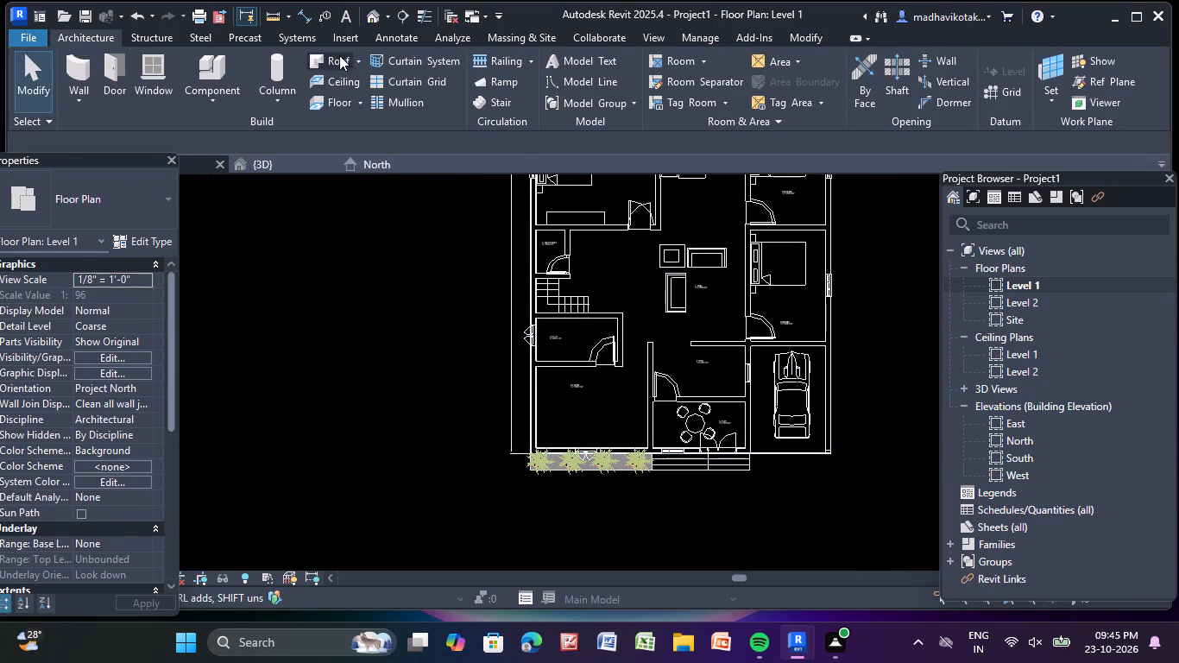
pyautogui.click(373, 22)
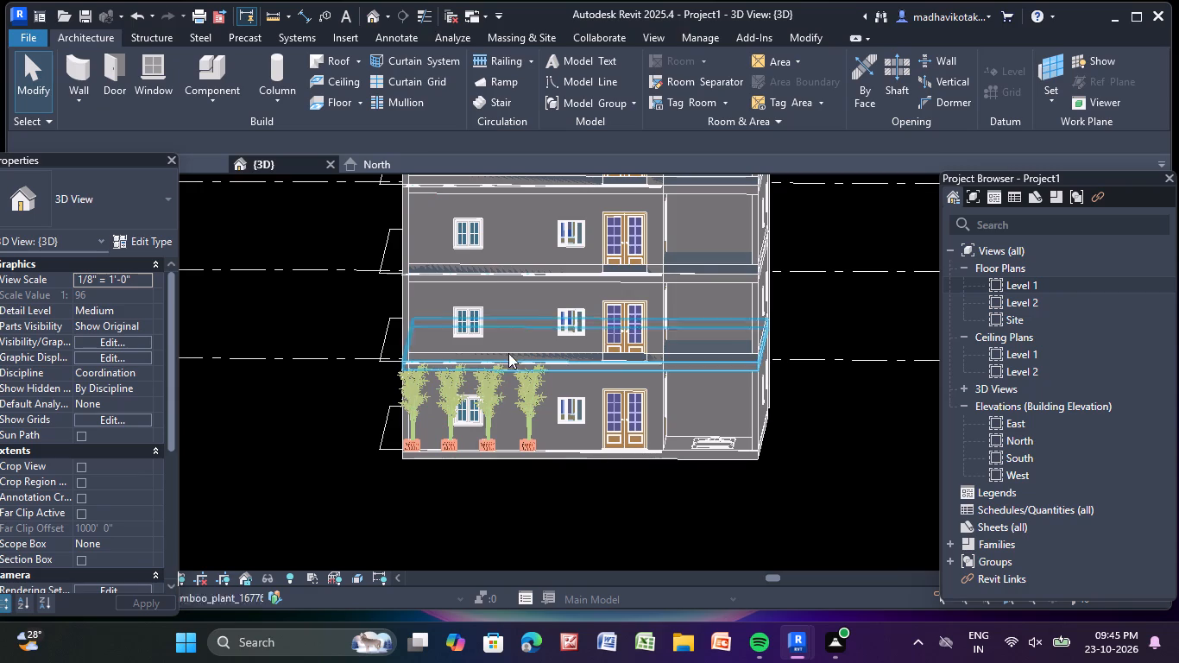
pyautogui.scroll(-3, 480, 246)
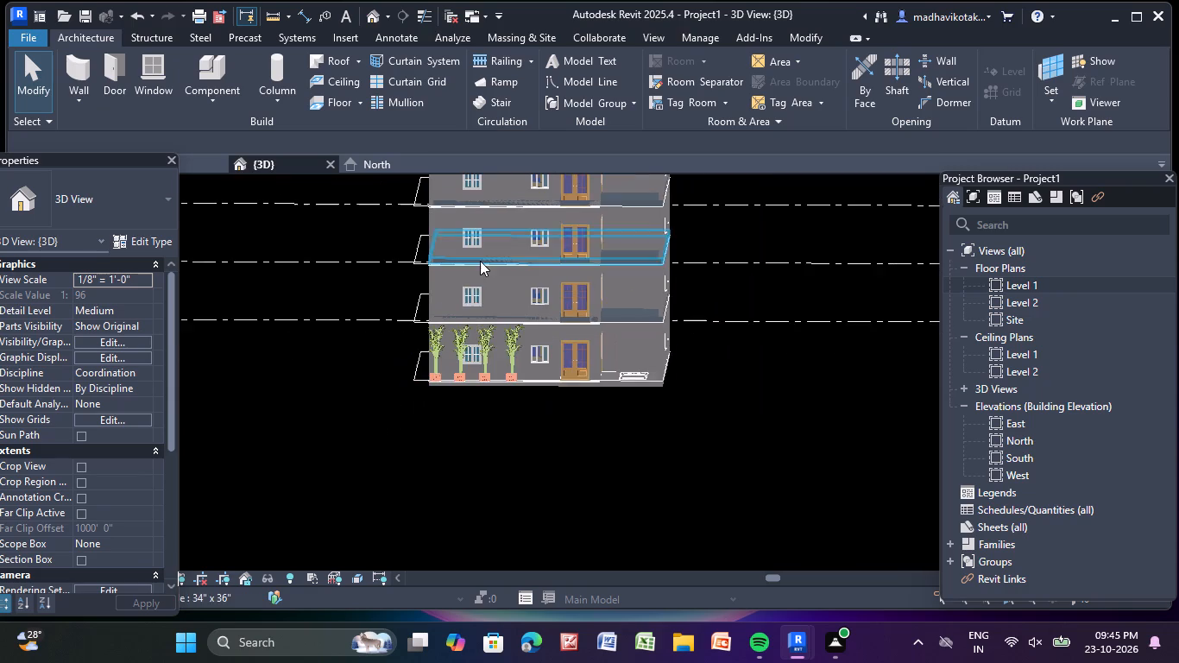
pyautogui.moveTo(483, 283); pyautogui.dragTo(490, 370, button='middle')
pyautogui.scroll(8, 551, 456)
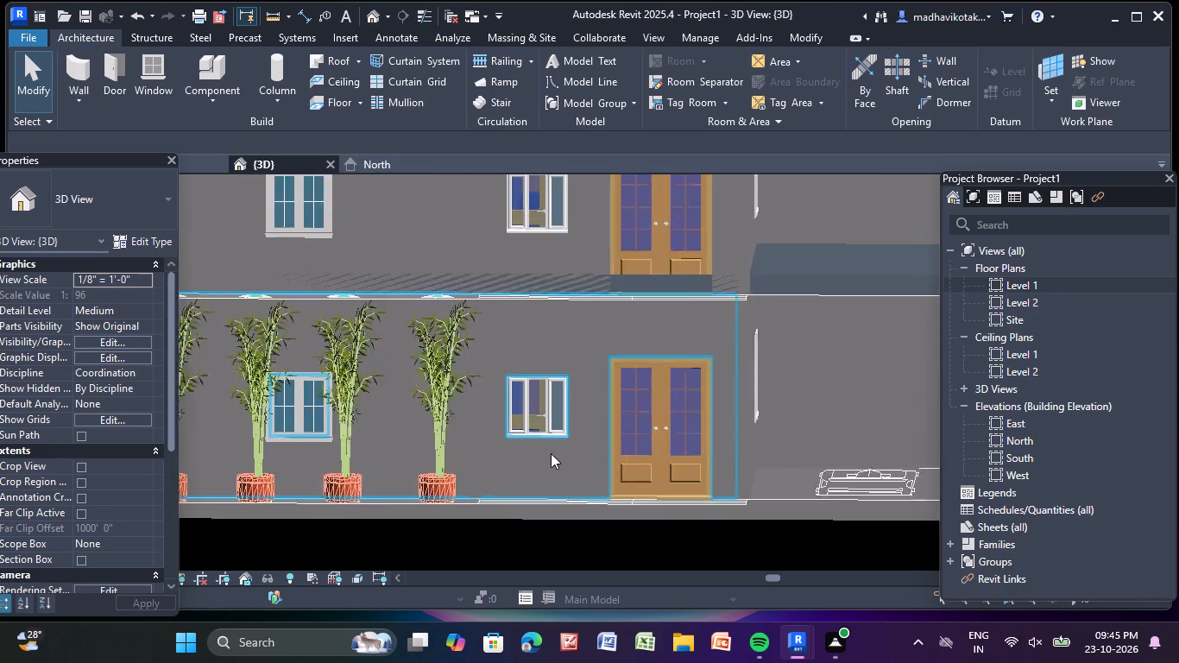
pyautogui.scroll(2, 551, 453)
pyautogui.click(466, 519)
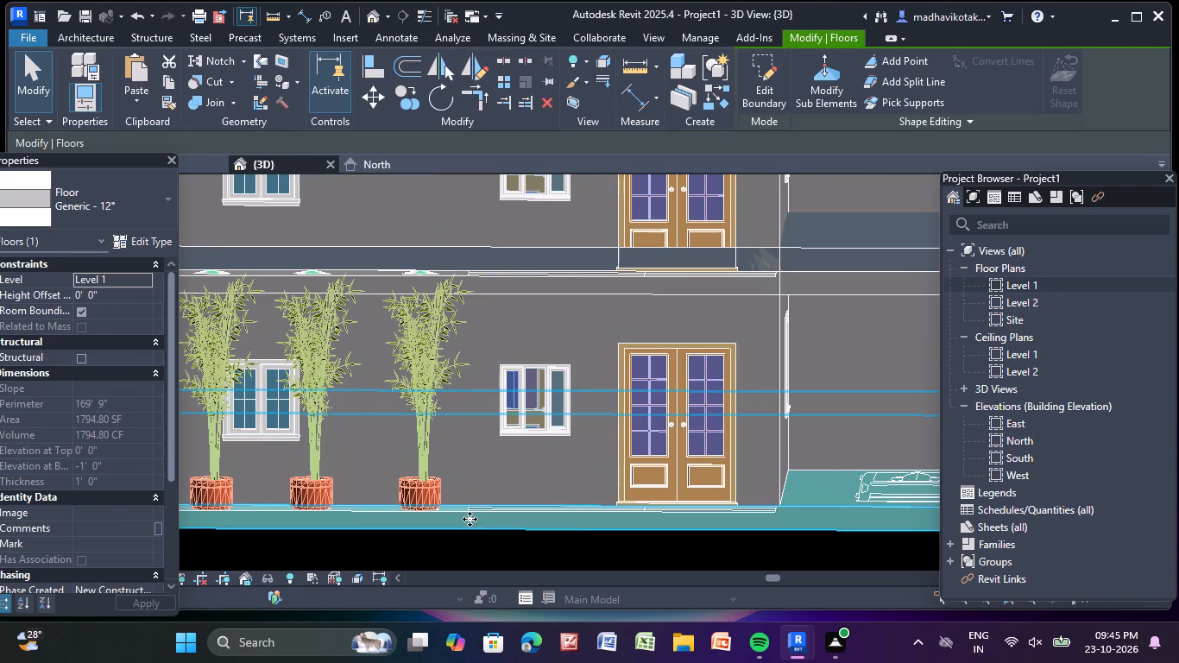
pyautogui.moveTo(470, 519); pyautogui.dragTo(541, 439, button='middle')
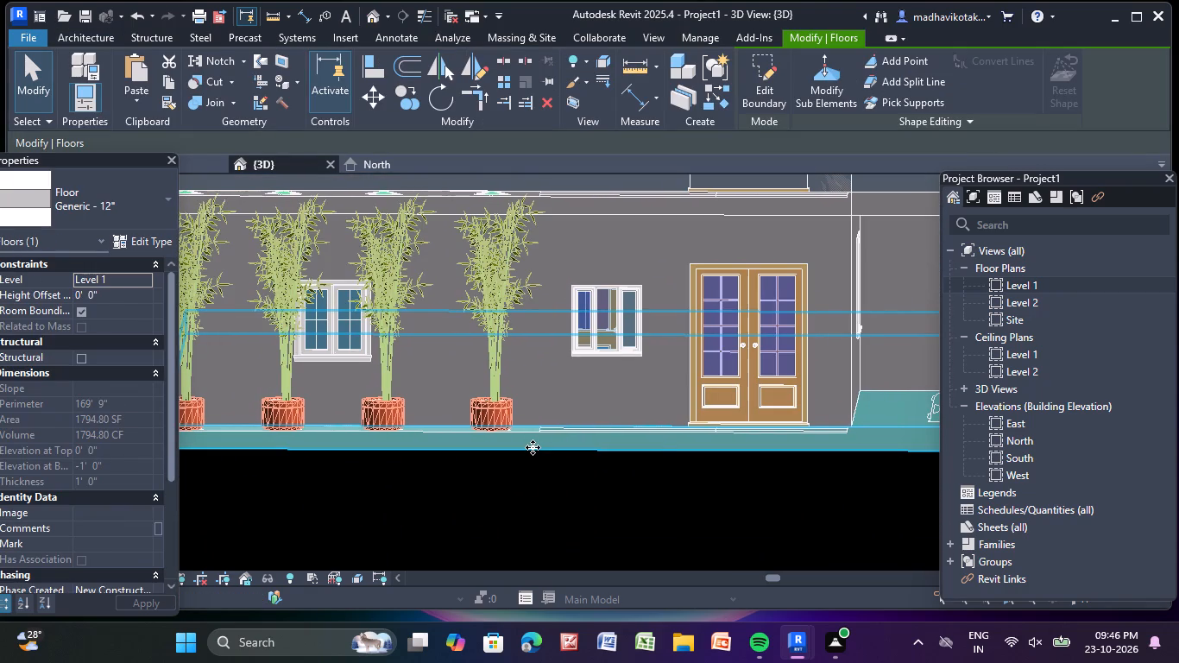
pyautogui.press('Escape')
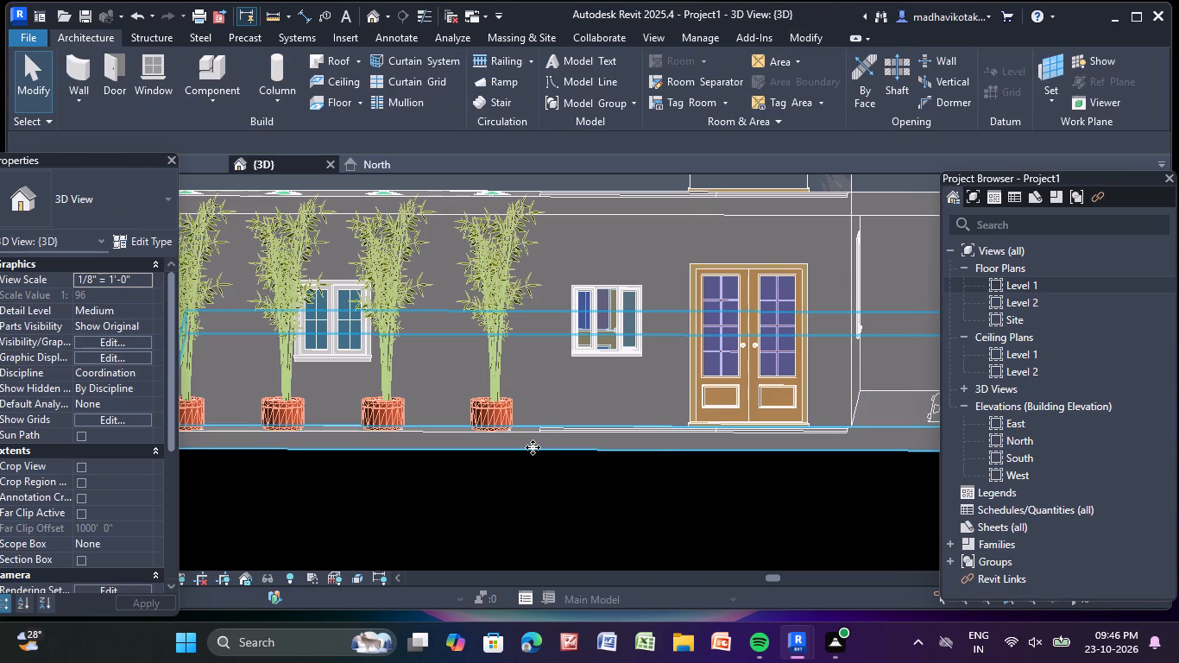
pyautogui.click(498, 438)
pyautogui.scroll(-3, 499, 451)
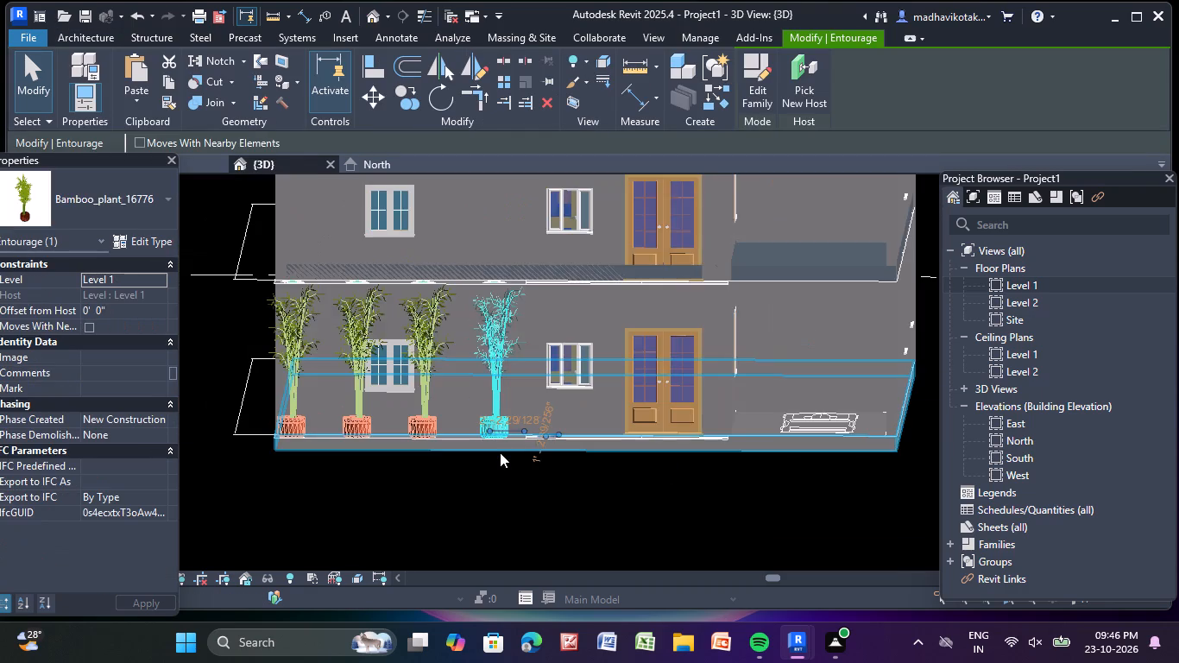
pyautogui.press('Escape')
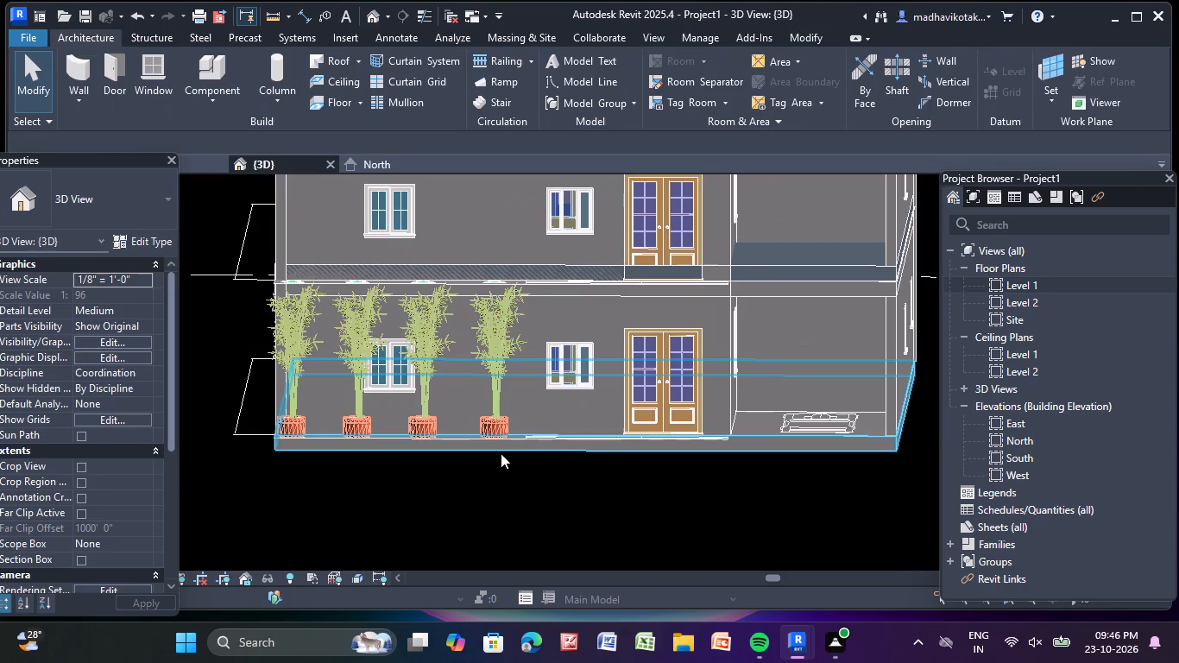
pyautogui.click(396, 446)
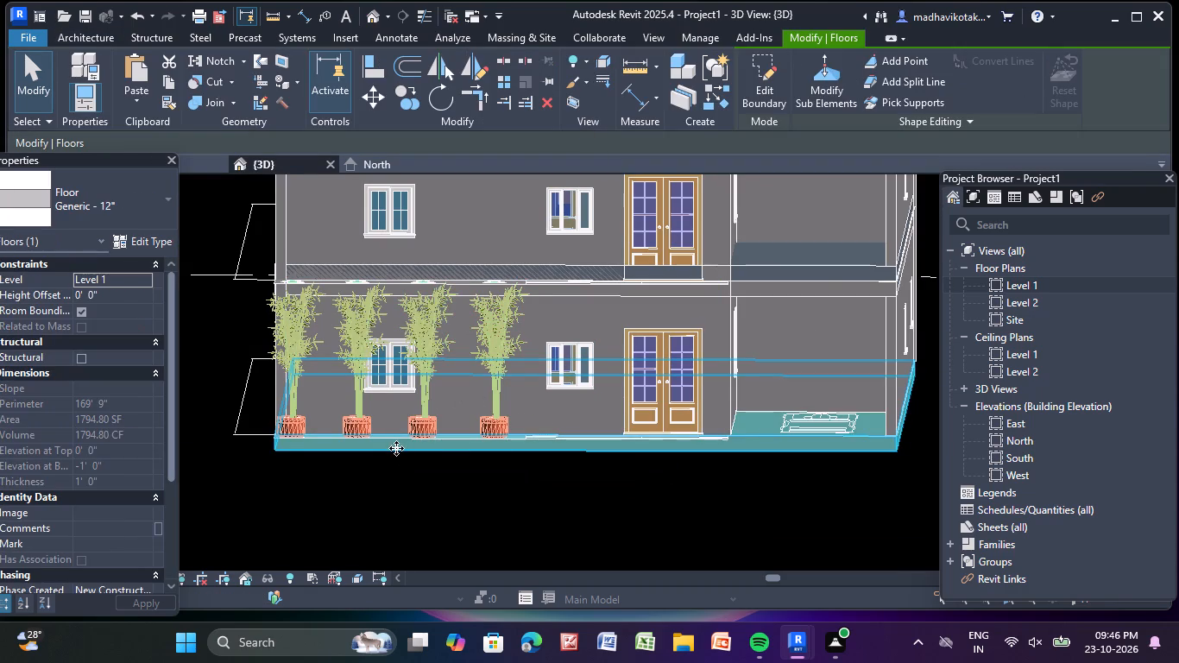
pyautogui.scroll(-1, 398, 449)
pyautogui.middleClick(426, 453)
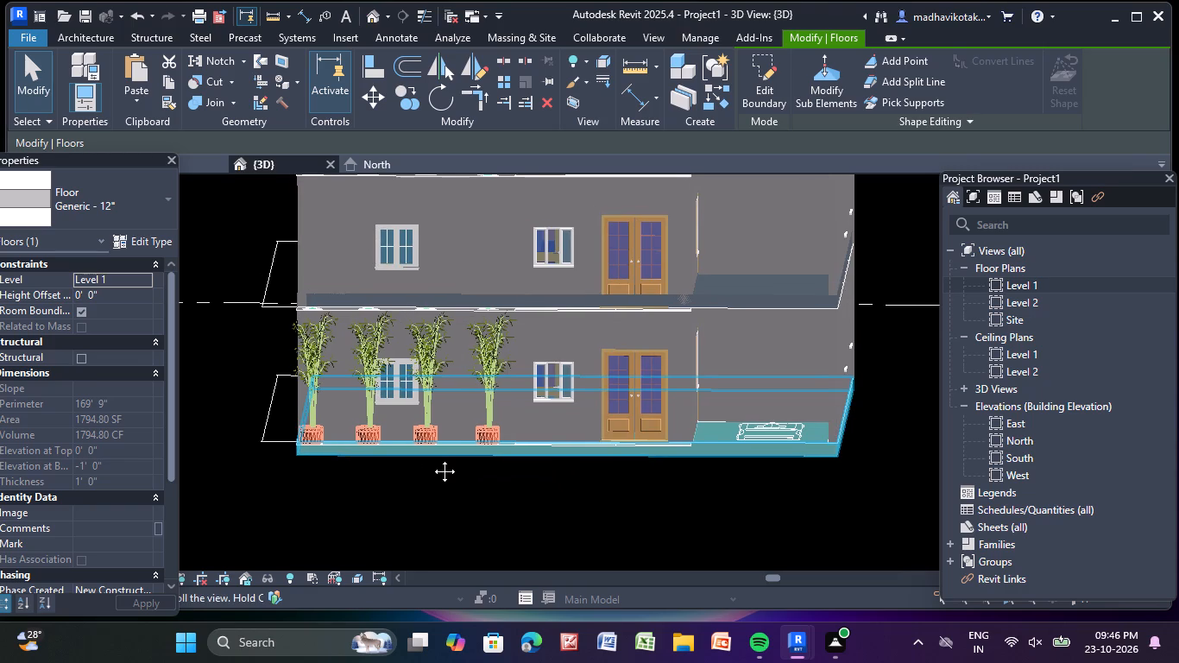
pyautogui.press('Escape')
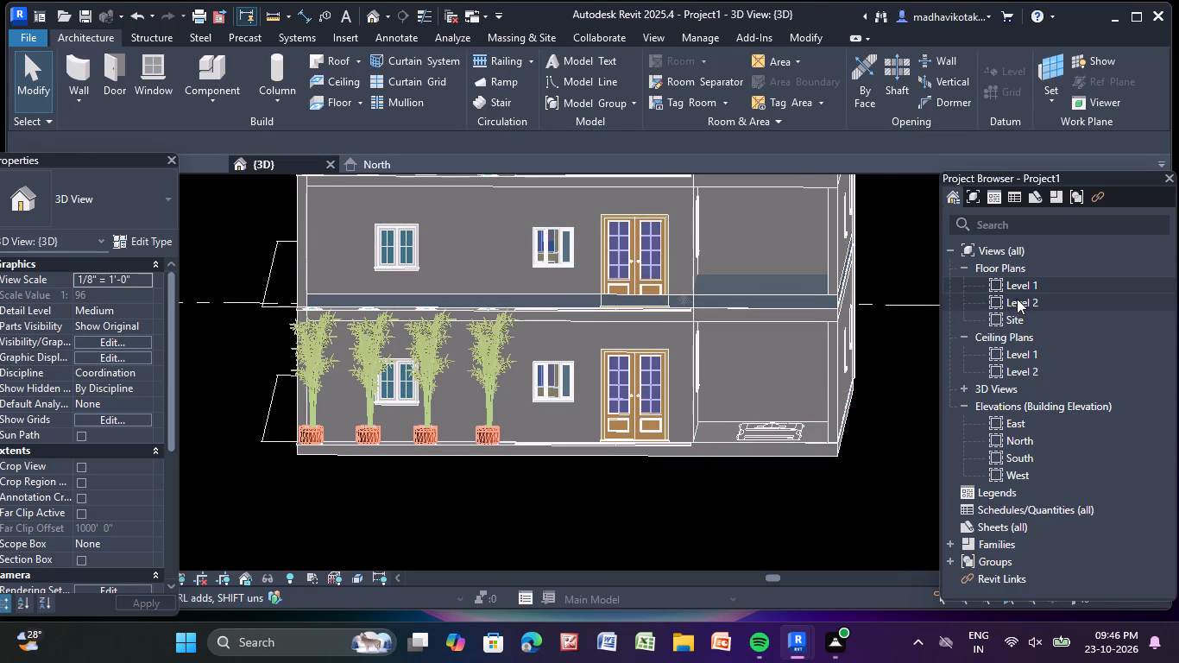
# Create floor plan views for Level 3, Level 4 and Level 5.
pyautogui.click(661, 35)
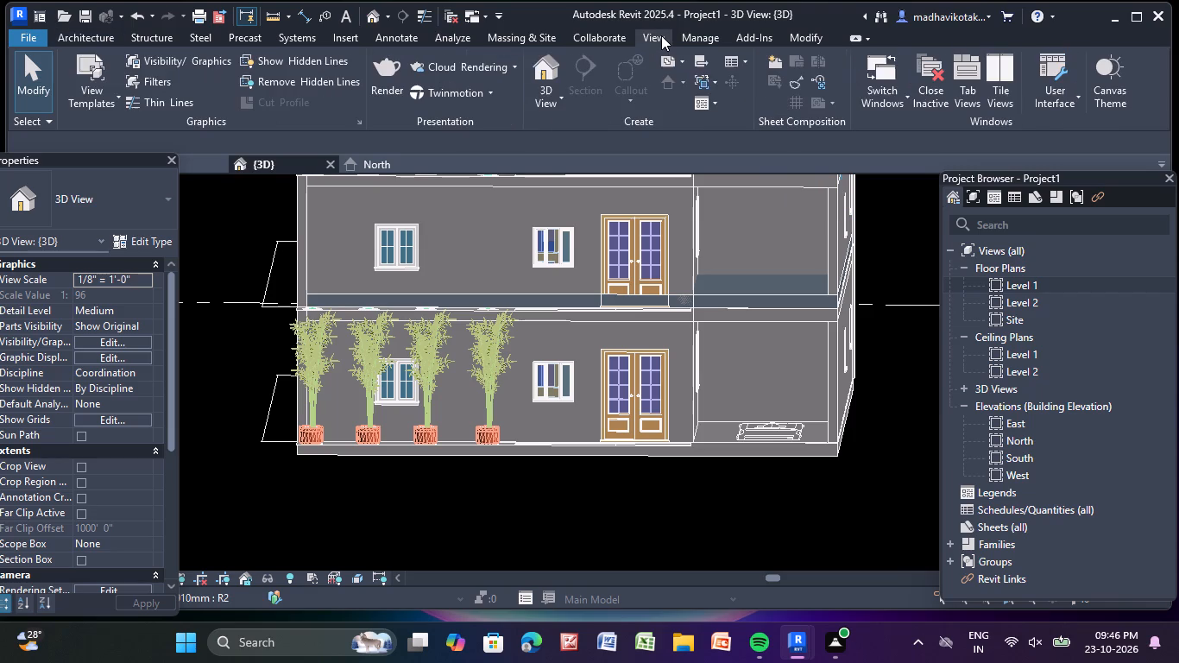
pyautogui.click(682, 64)
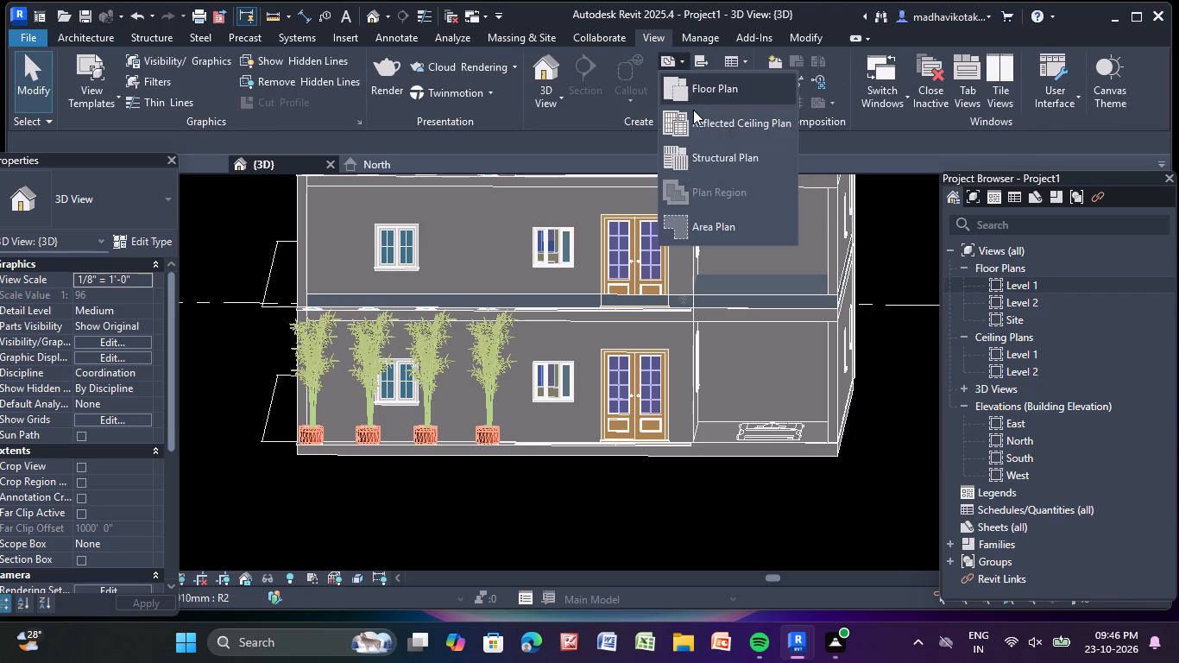
pyautogui.click(701, 91)
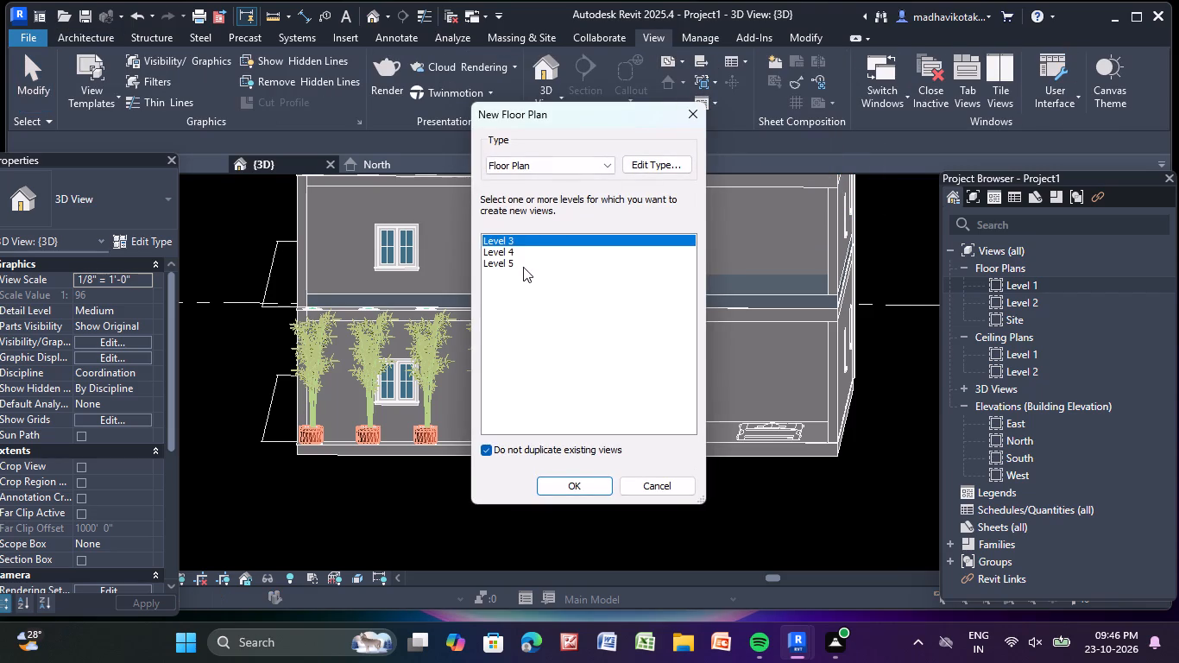
pyautogui.moveTo(537, 244); pyautogui.dragTo(533, 262)
pyautogui.click(572, 487)
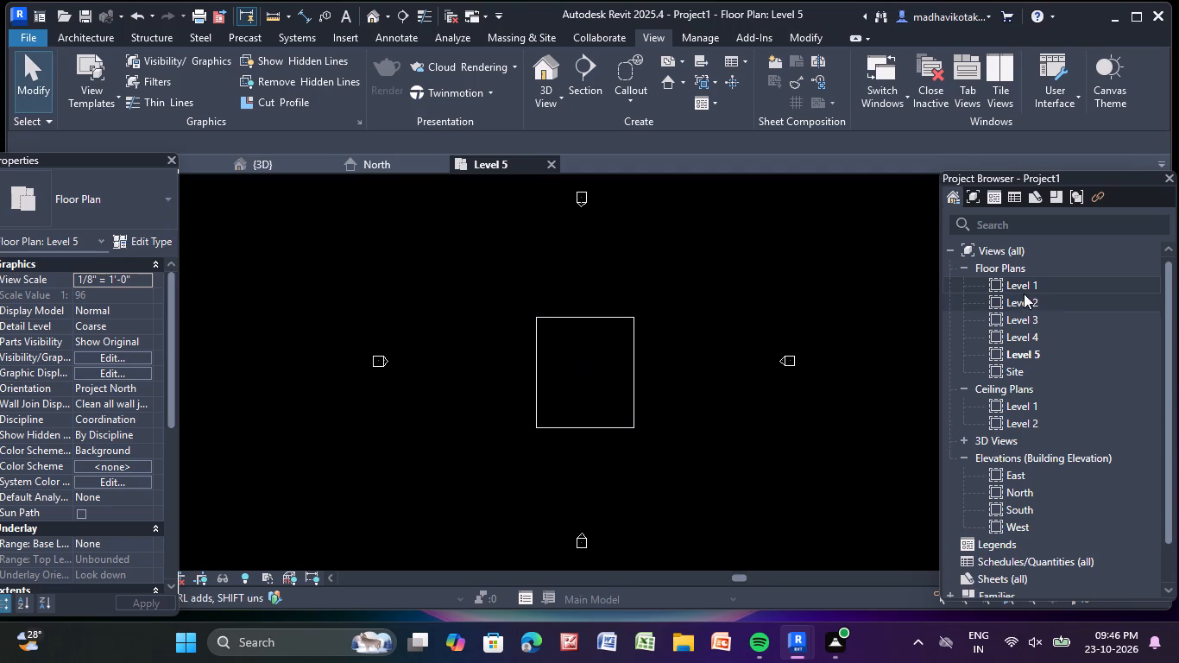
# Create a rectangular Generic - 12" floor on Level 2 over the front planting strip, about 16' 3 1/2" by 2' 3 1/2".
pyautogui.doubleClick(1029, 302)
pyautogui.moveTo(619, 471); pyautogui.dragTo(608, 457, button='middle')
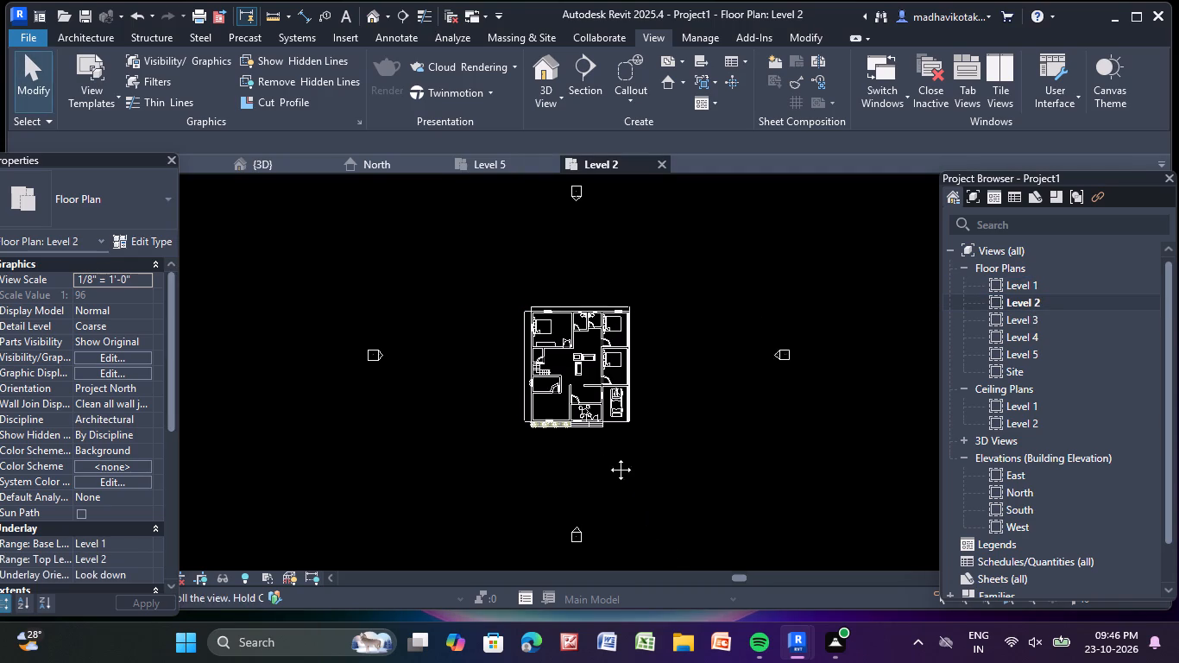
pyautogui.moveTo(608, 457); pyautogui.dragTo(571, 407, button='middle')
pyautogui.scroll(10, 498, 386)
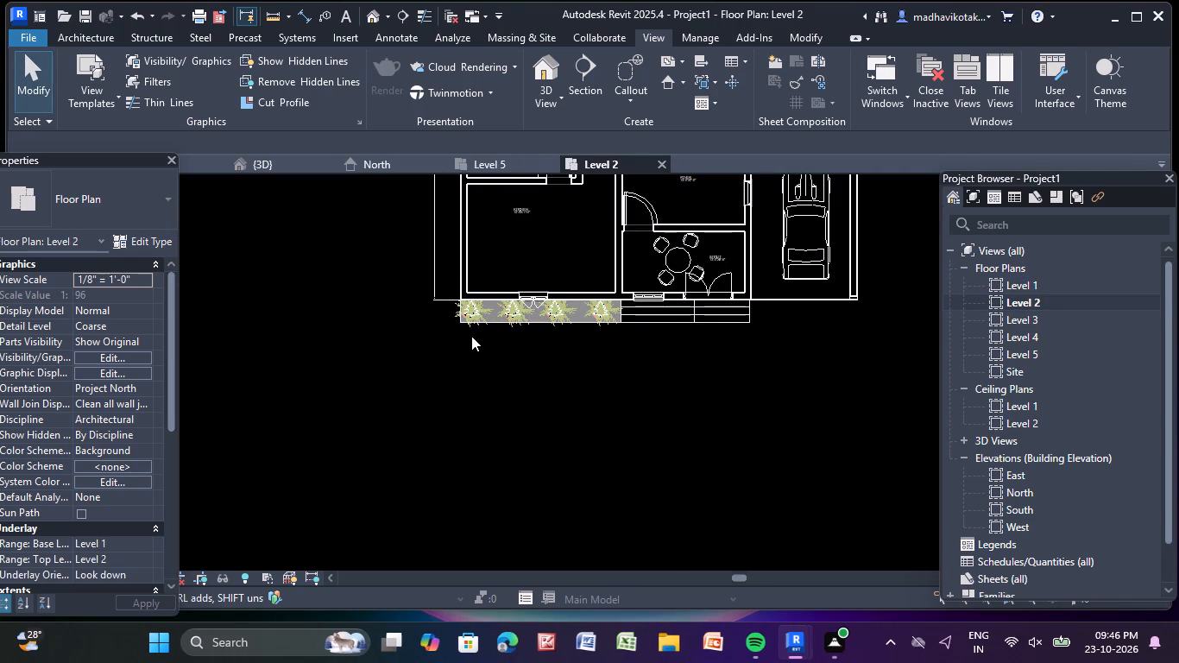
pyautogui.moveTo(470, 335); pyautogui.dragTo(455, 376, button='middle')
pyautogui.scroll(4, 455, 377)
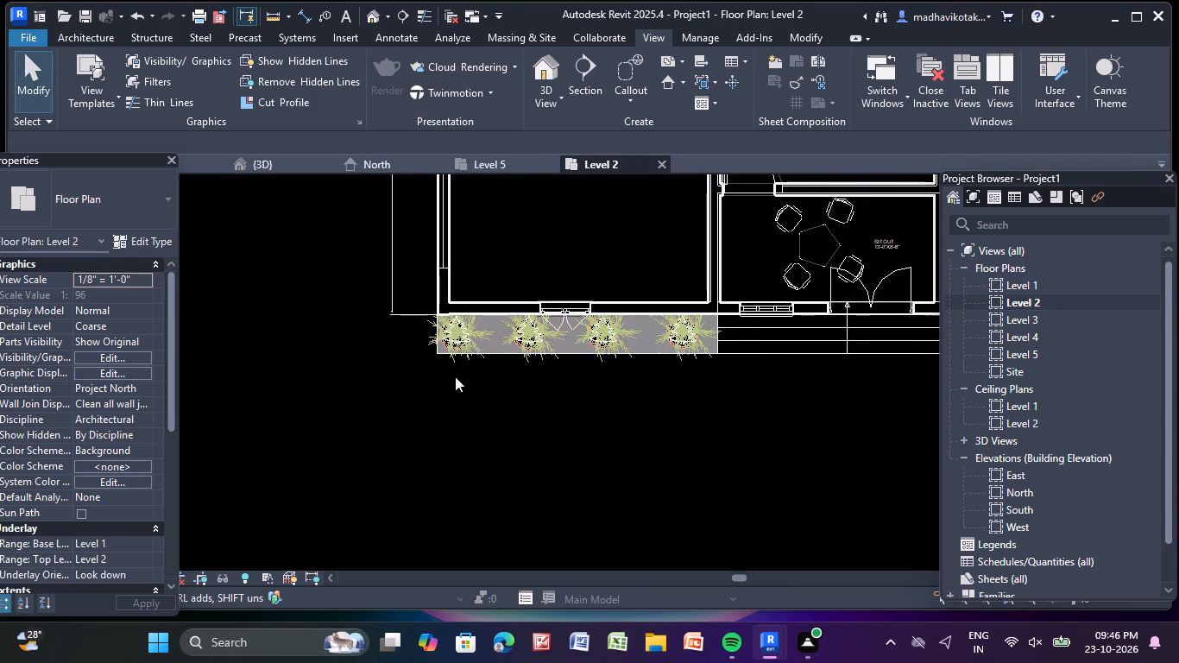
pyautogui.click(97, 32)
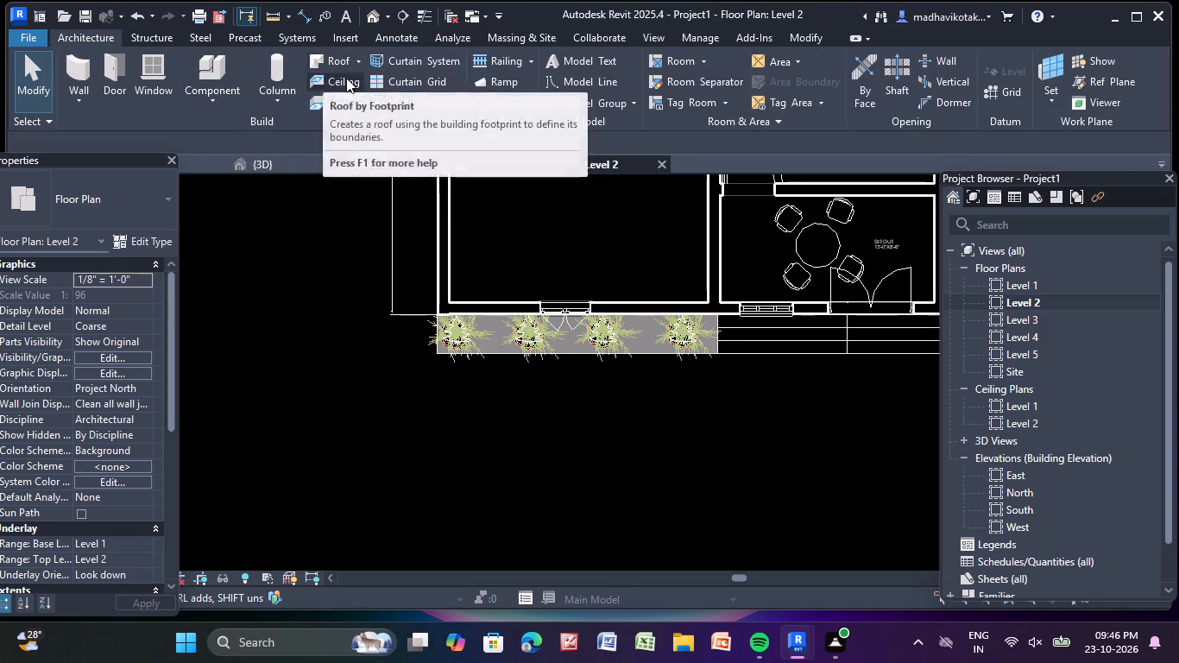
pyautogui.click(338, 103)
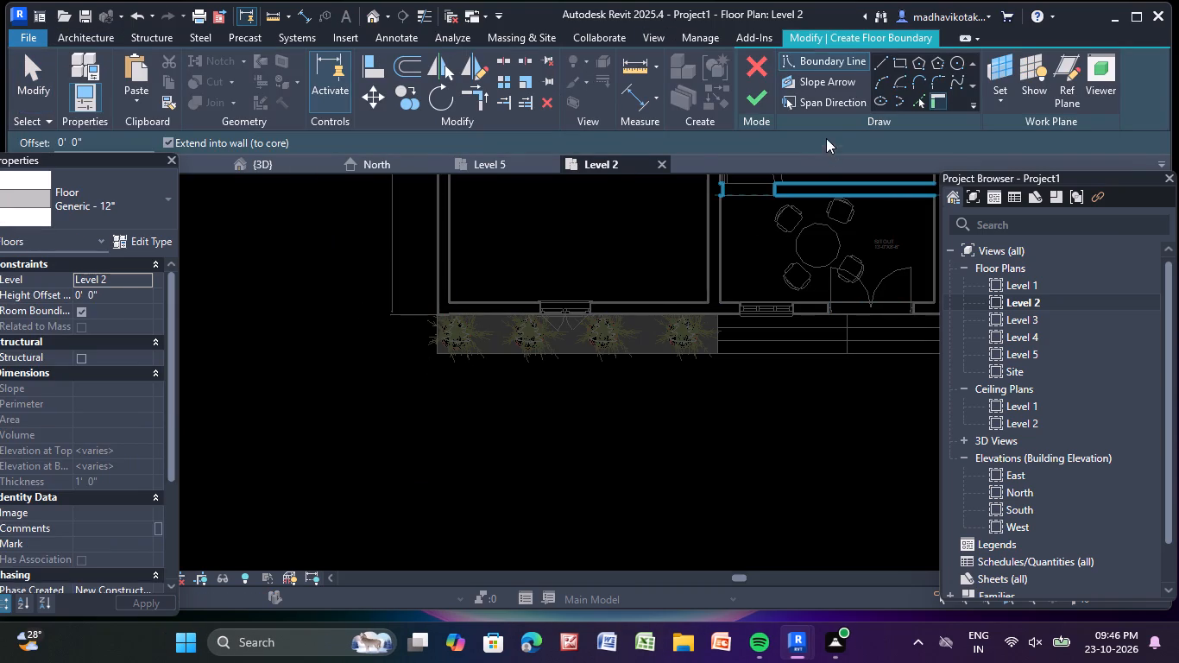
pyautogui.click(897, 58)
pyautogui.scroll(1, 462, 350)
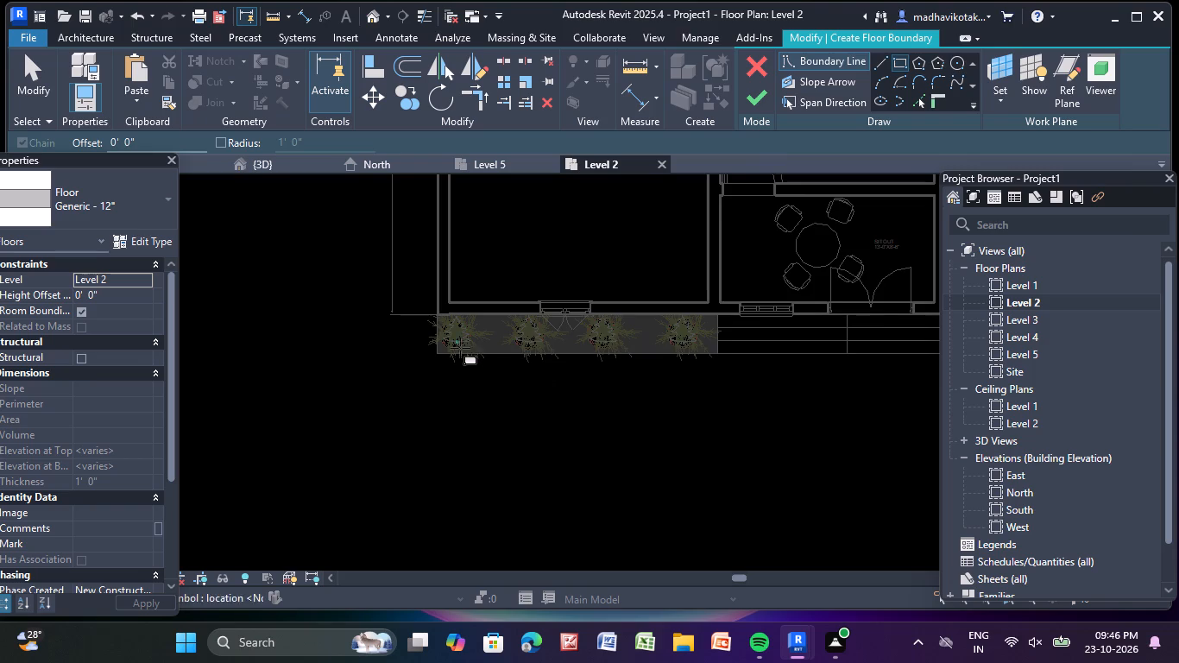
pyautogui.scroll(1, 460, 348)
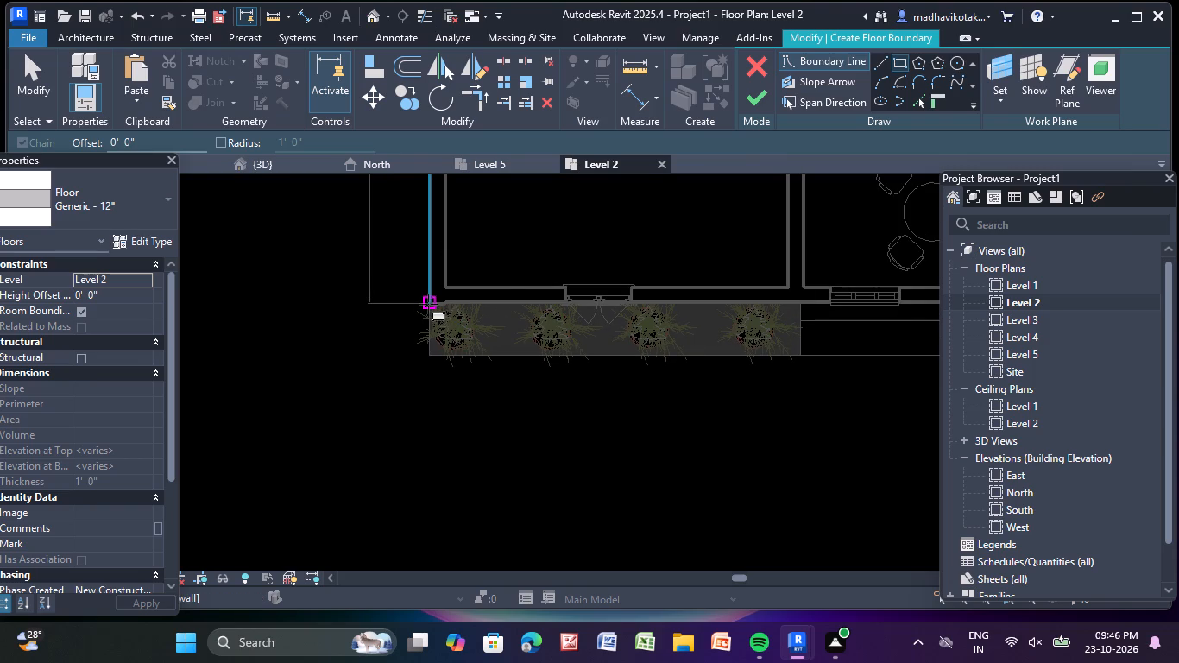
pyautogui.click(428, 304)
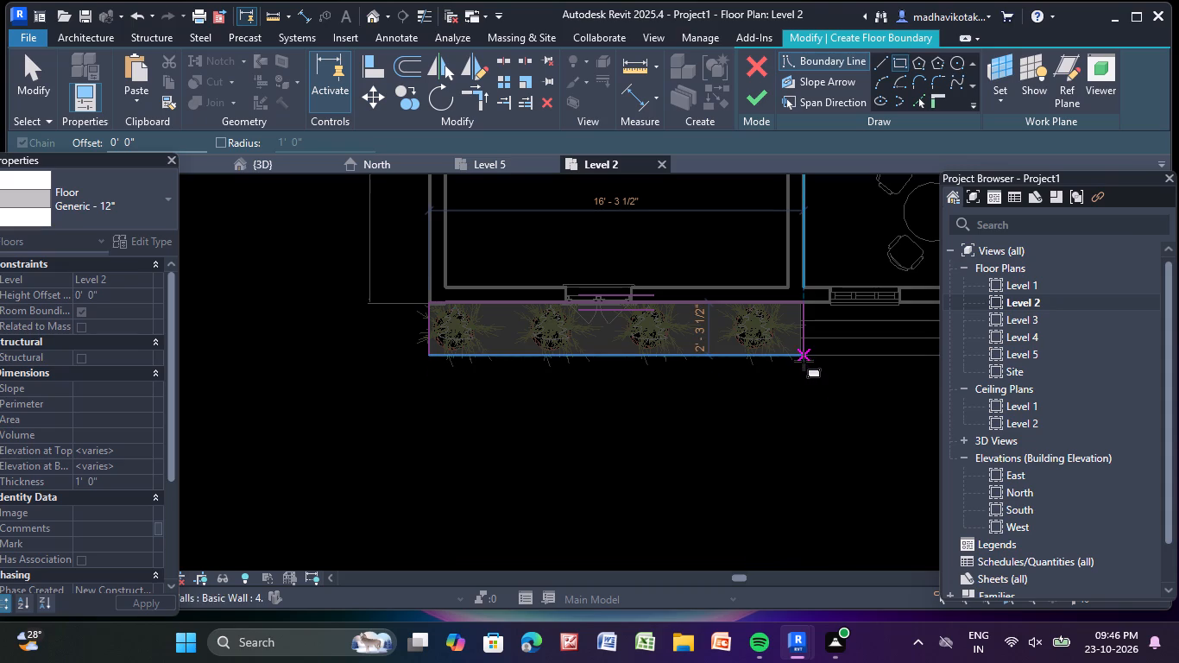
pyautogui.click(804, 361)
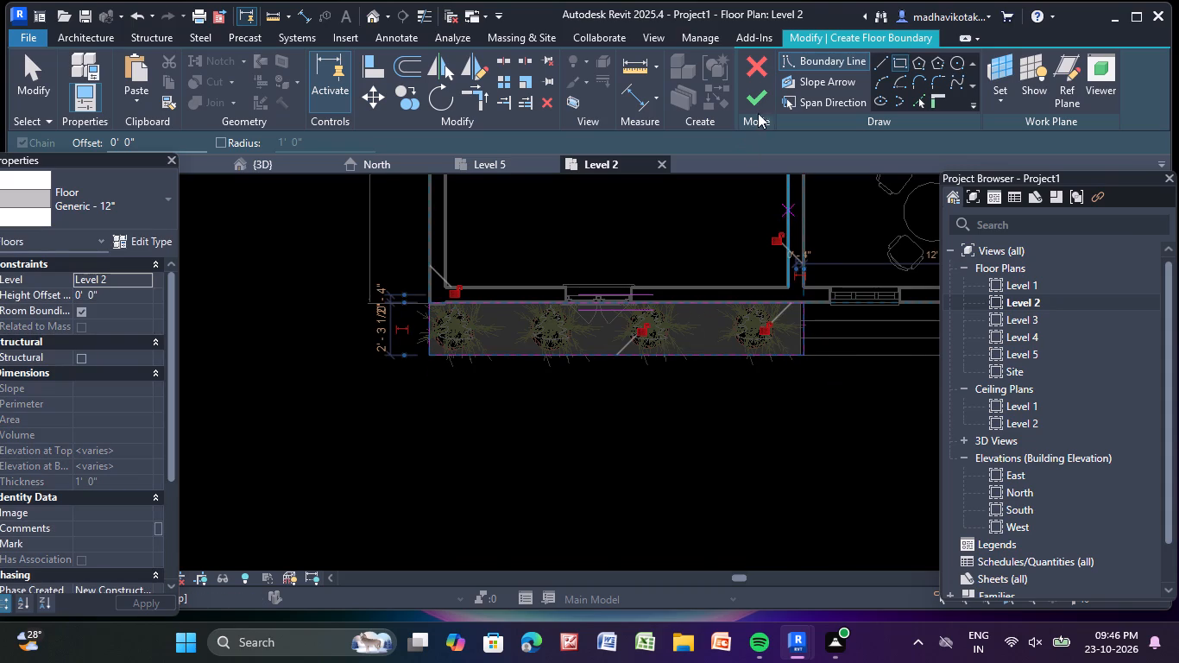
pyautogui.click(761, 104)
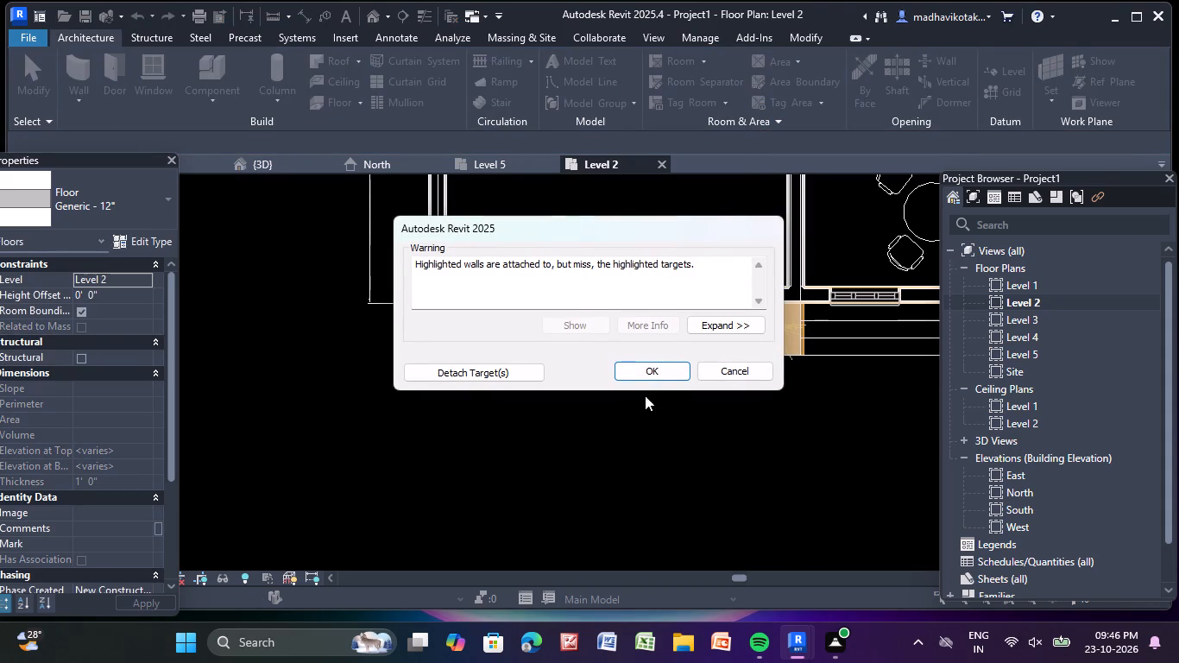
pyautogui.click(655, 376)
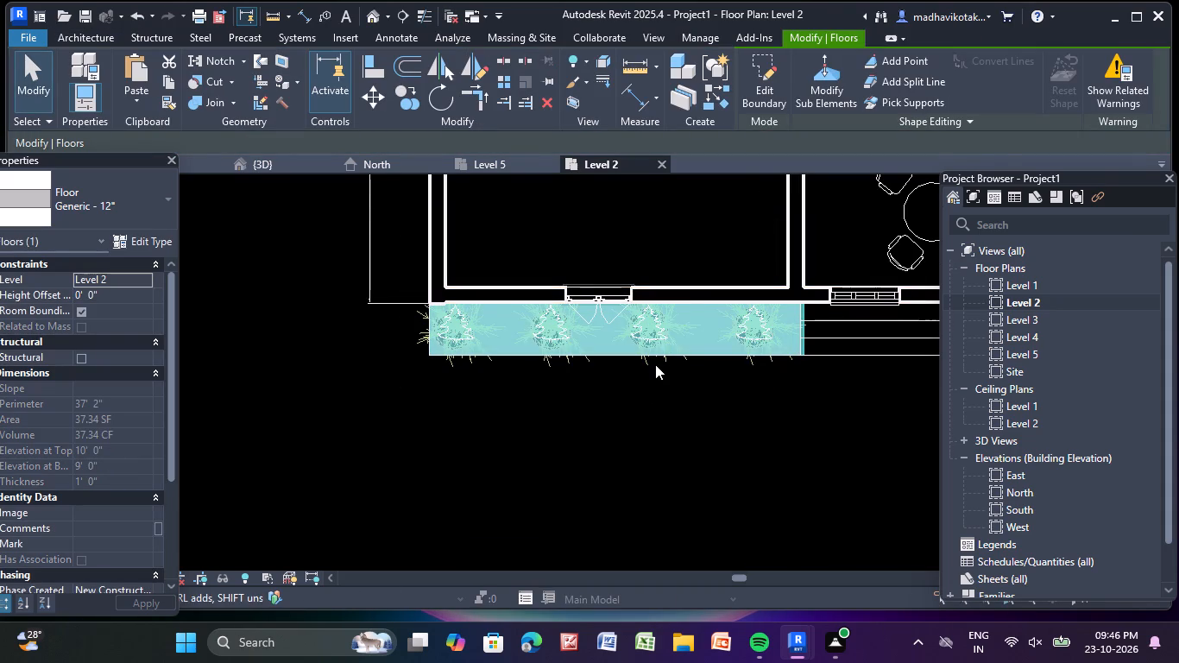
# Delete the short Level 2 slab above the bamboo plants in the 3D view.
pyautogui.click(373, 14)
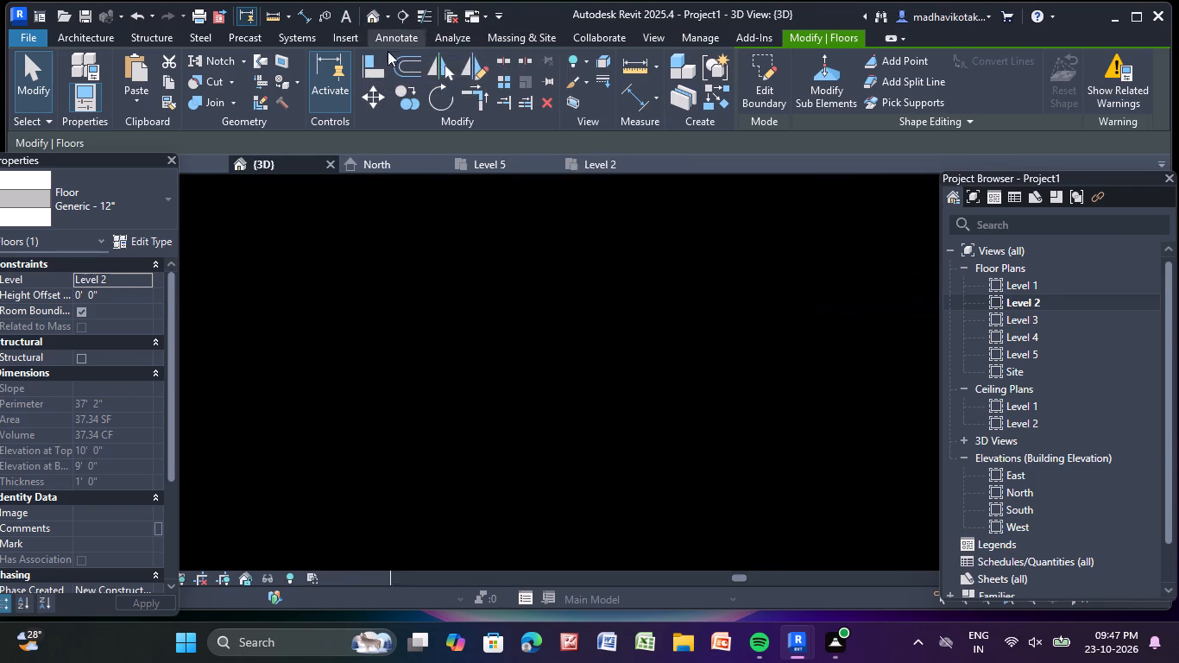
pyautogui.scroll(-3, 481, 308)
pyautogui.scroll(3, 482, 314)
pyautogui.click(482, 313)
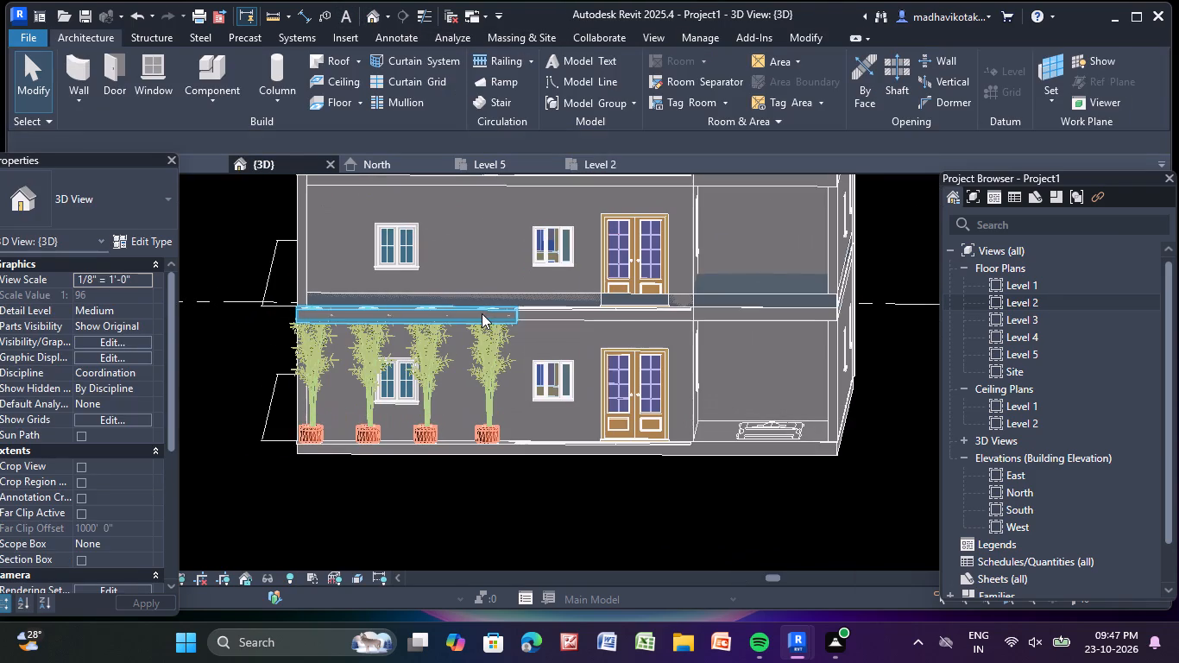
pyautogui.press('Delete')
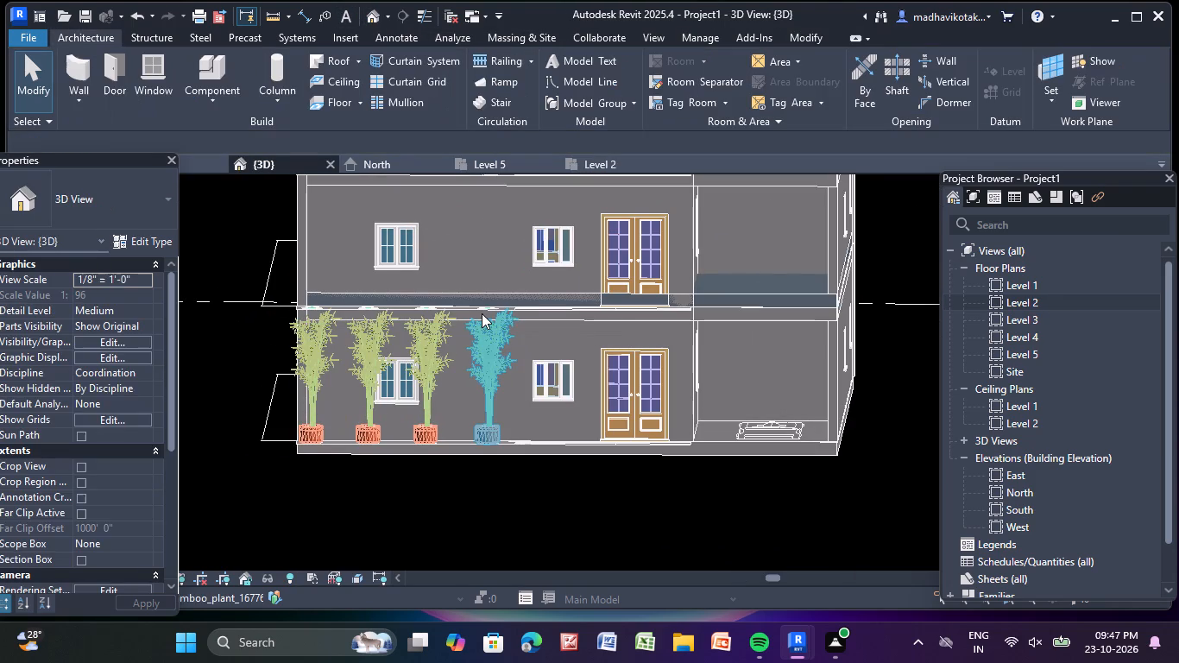
# Create a rectangular Generic - 12" floor on Level 2 along the building's full front width, projecting about 5' 0" from the front wall.
pyautogui.scroll(-2, 394, 457)
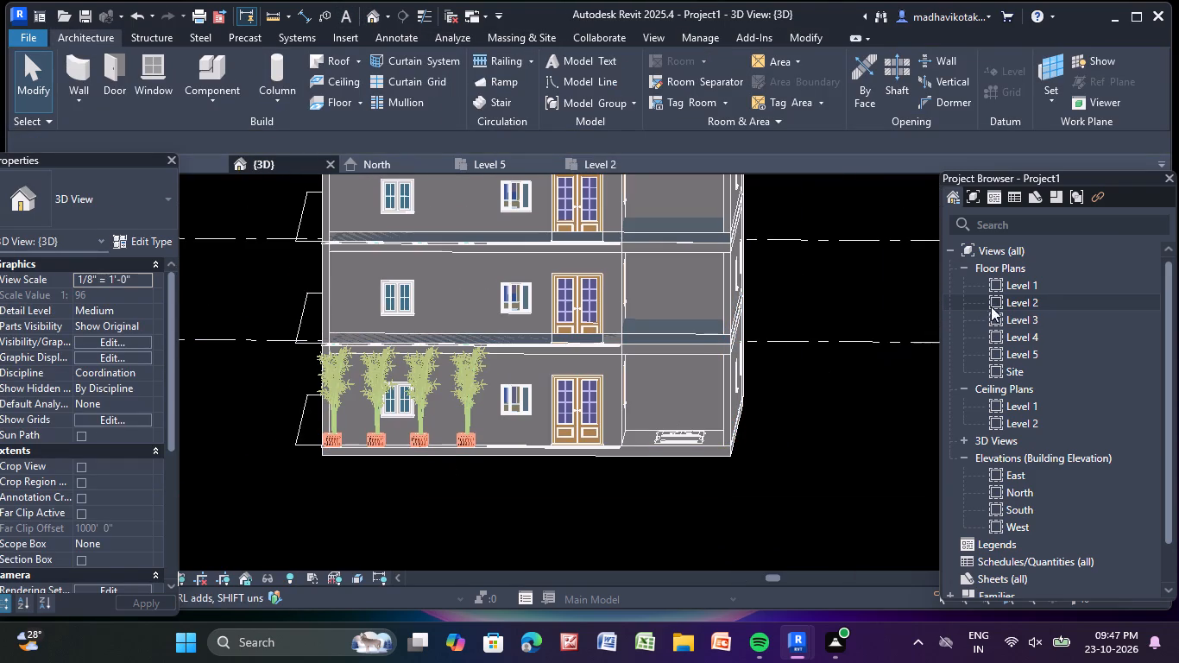
pyautogui.doubleClick(1036, 300)
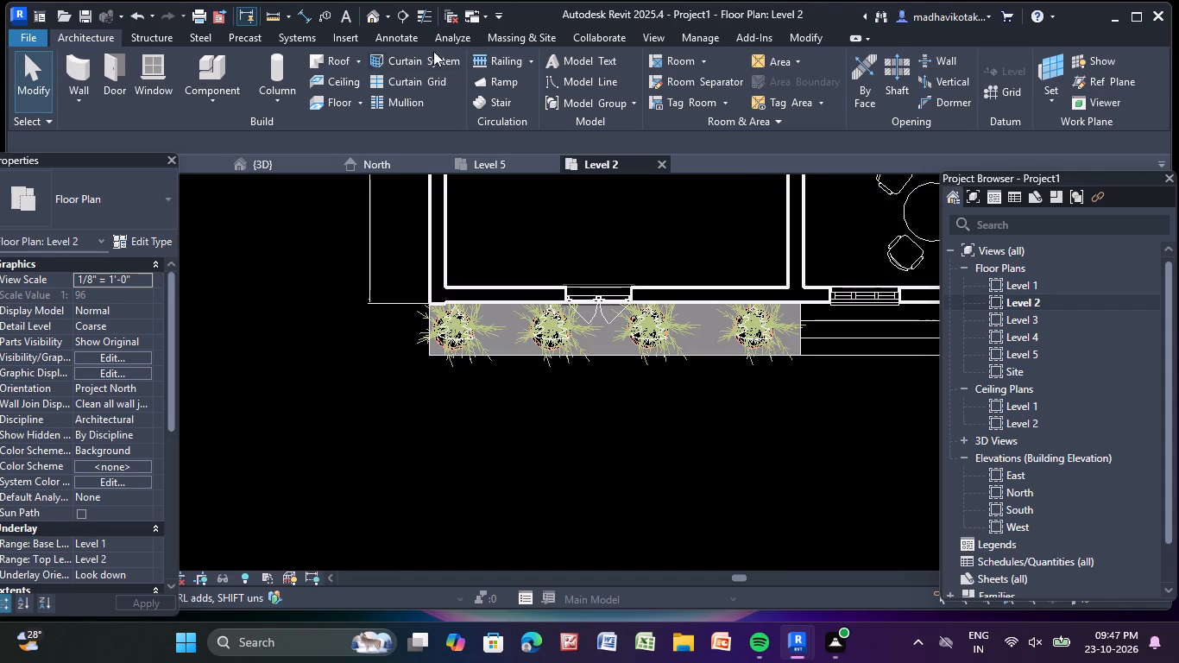
pyautogui.click(335, 98)
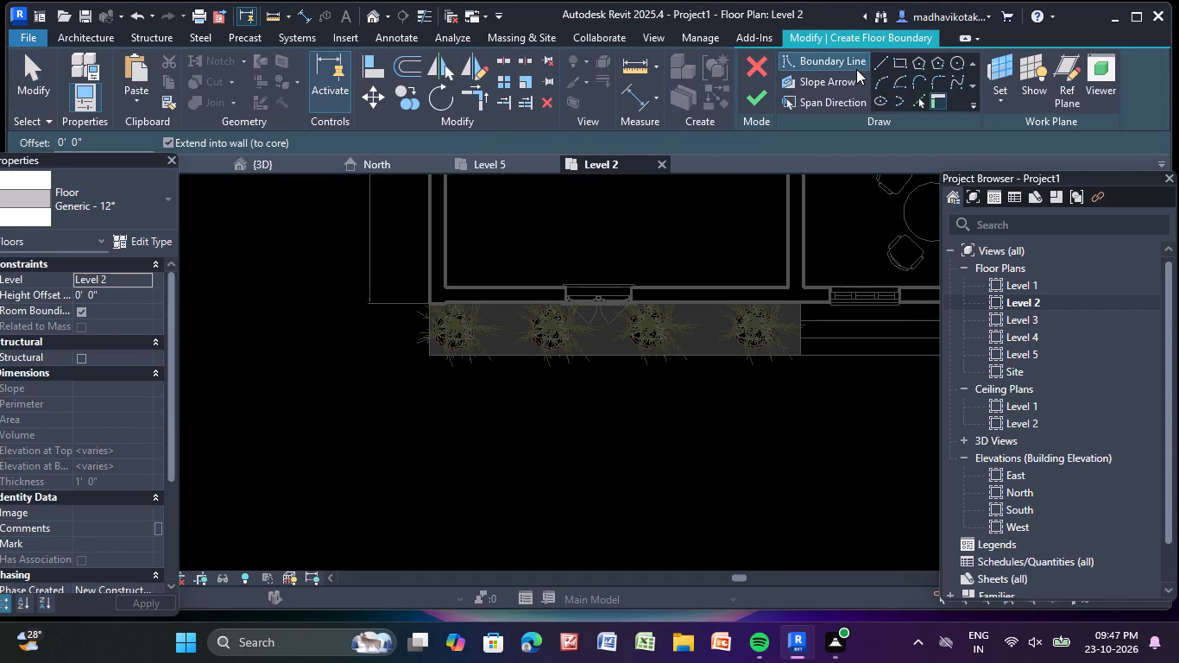
pyautogui.click(903, 59)
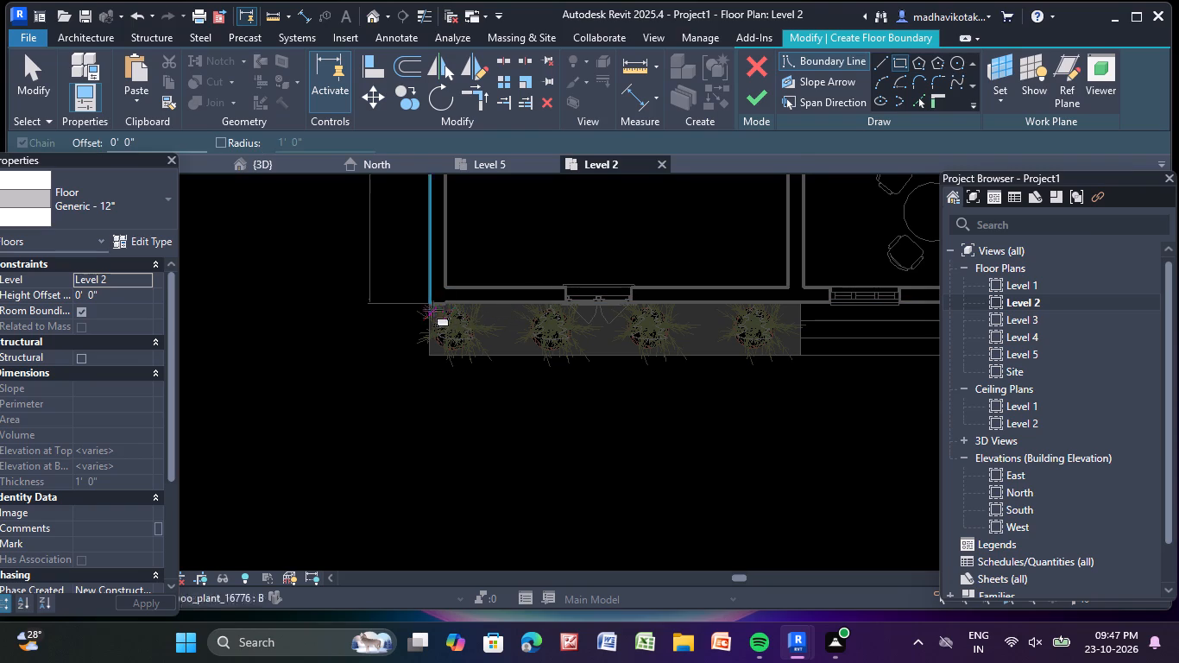
pyautogui.click(428, 304)
pyautogui.moveTo(796, 374); pyautogui.dragTo(686, 374, button='middle')
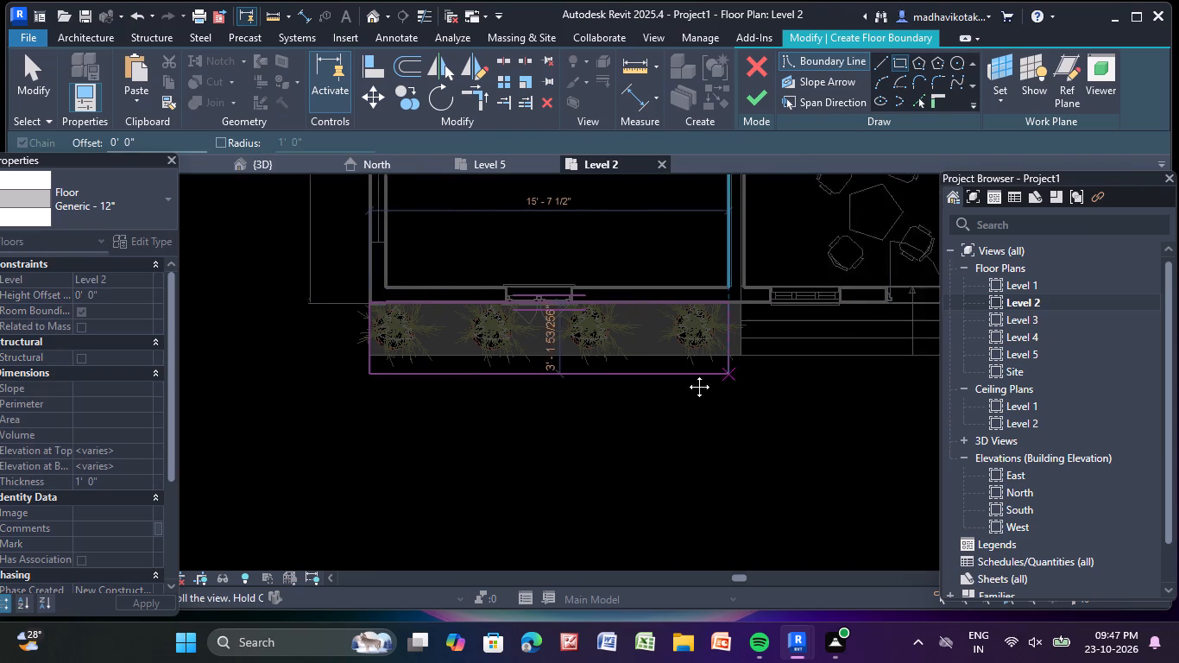
pyautogui.moveTo(686, 374); pyautogui.dragTo(407, 350, button='middle')
pyautogui.scroll(-1, 746, 366)
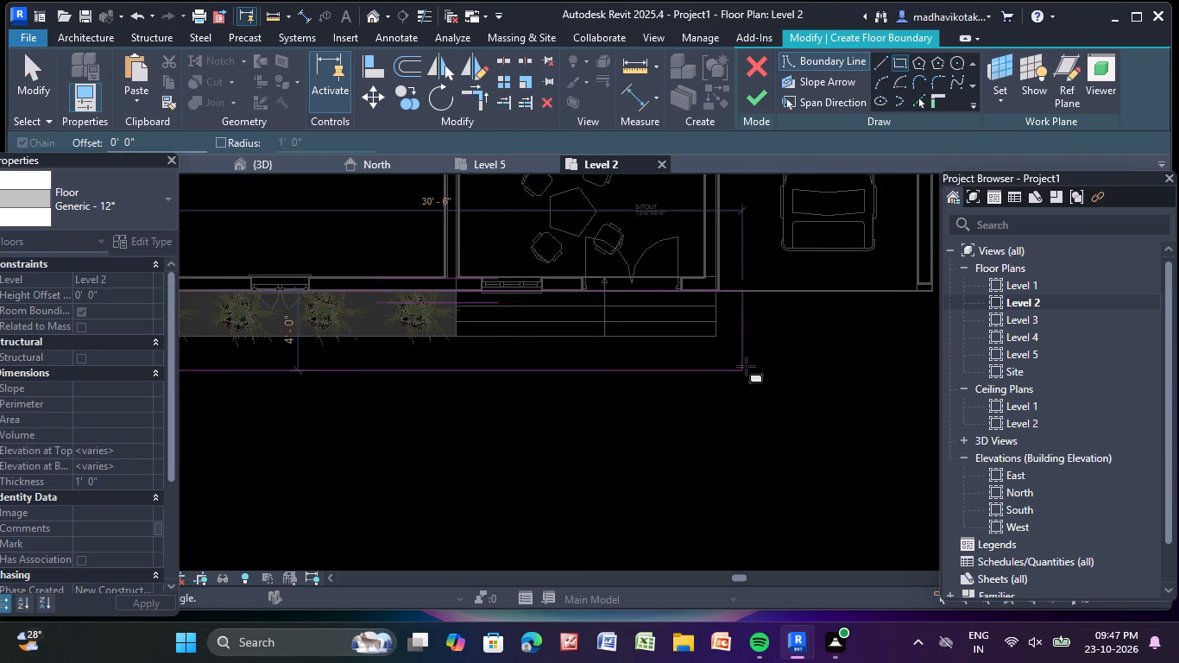
pyautogui.scroll(-1, 746, 366)
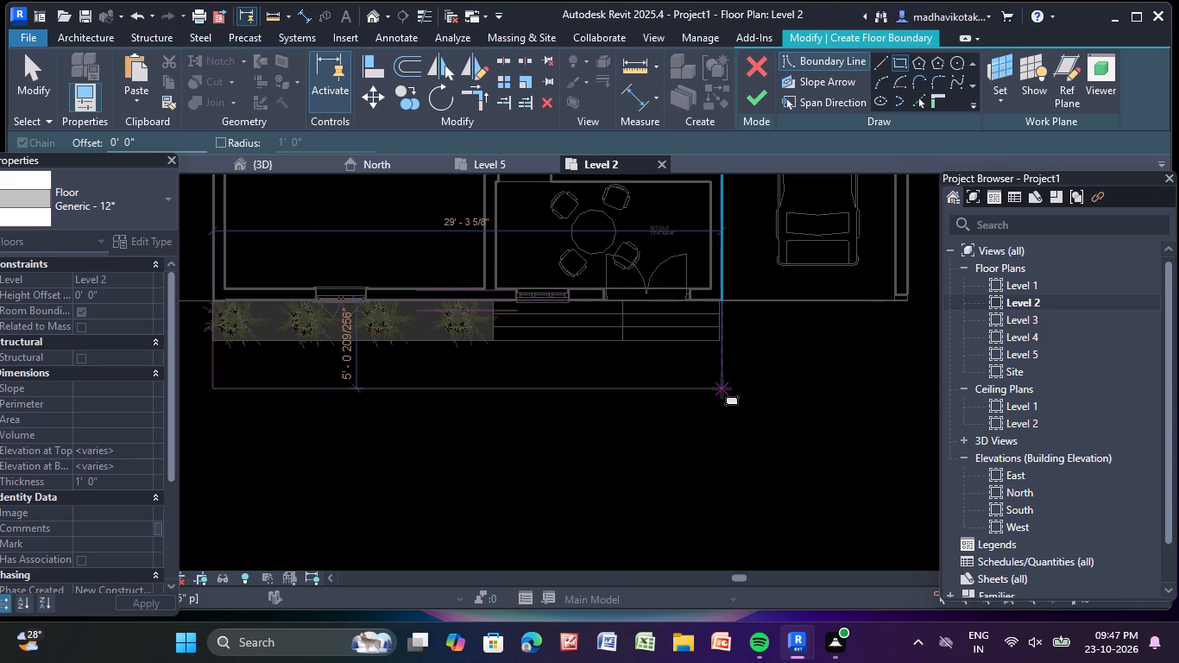
pyautogui.click(913, 388)
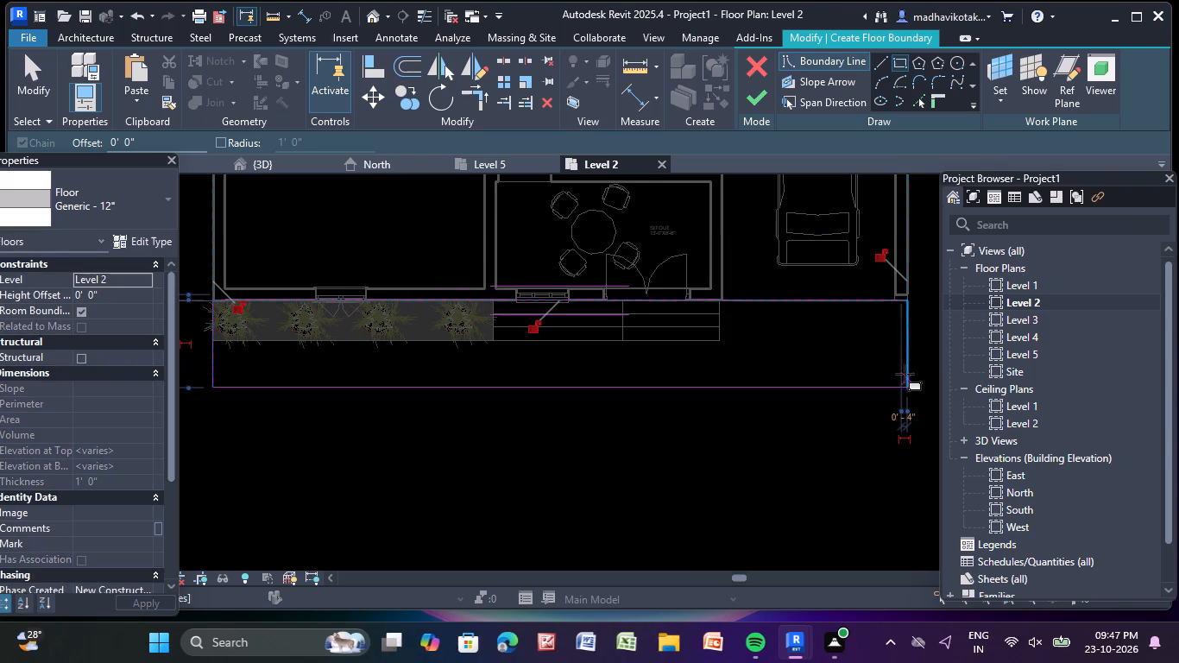
pyautogui.click(751, 100)
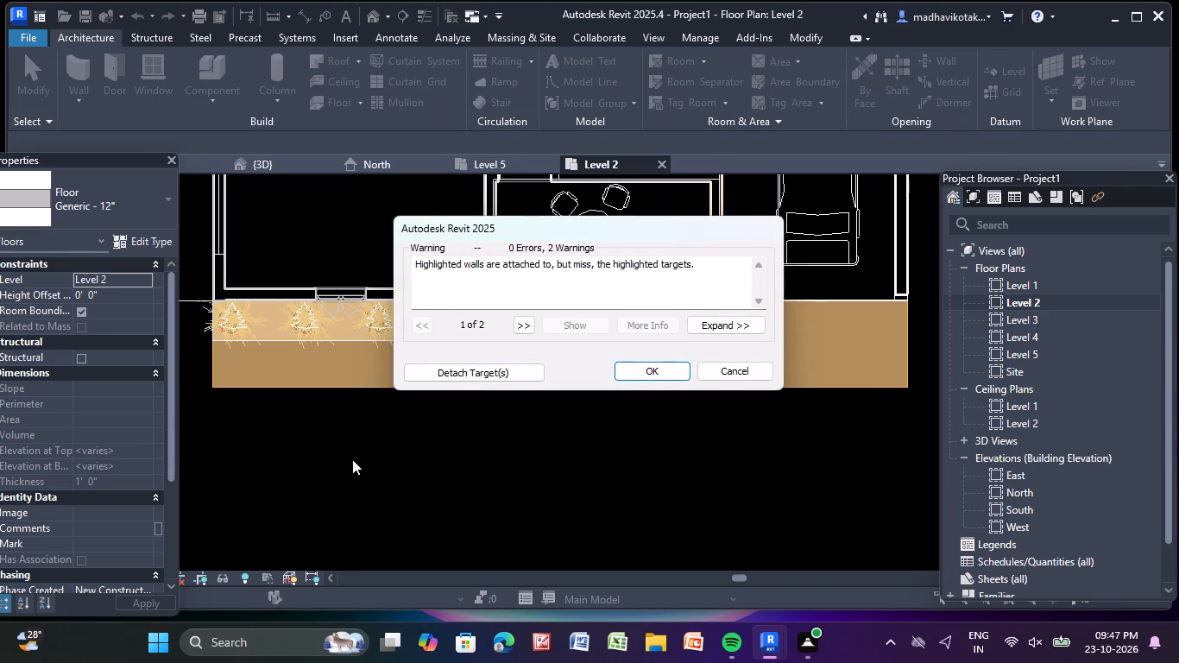
pyautogui.click(657, 376)
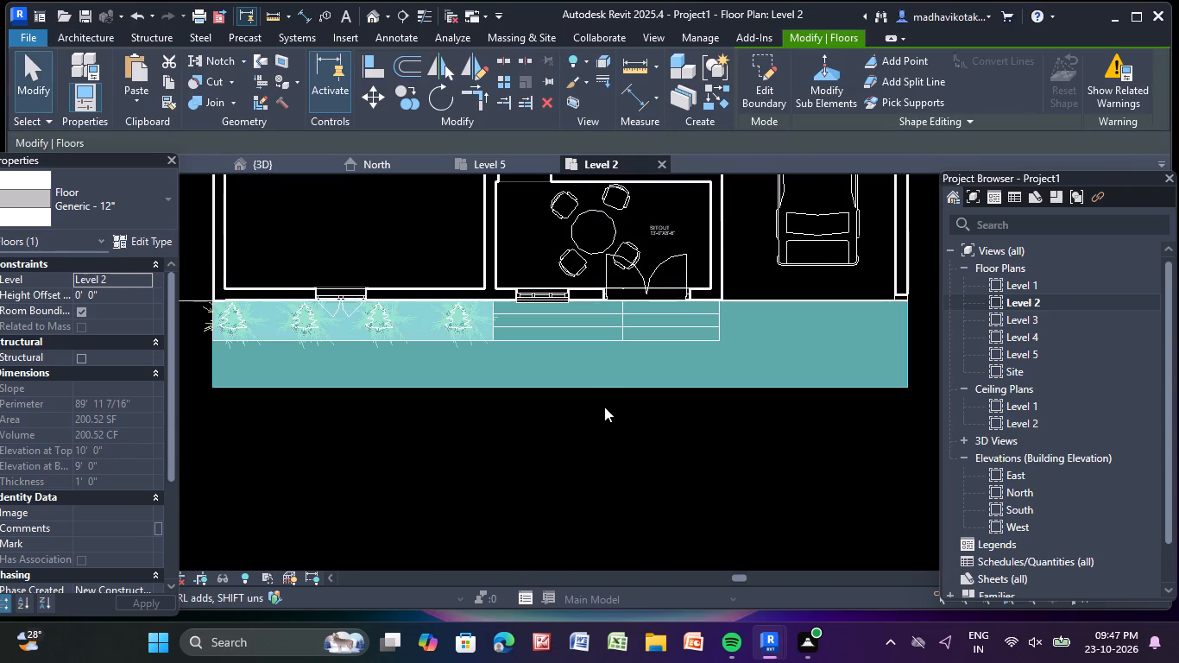
pyautogui.click(603, 407)
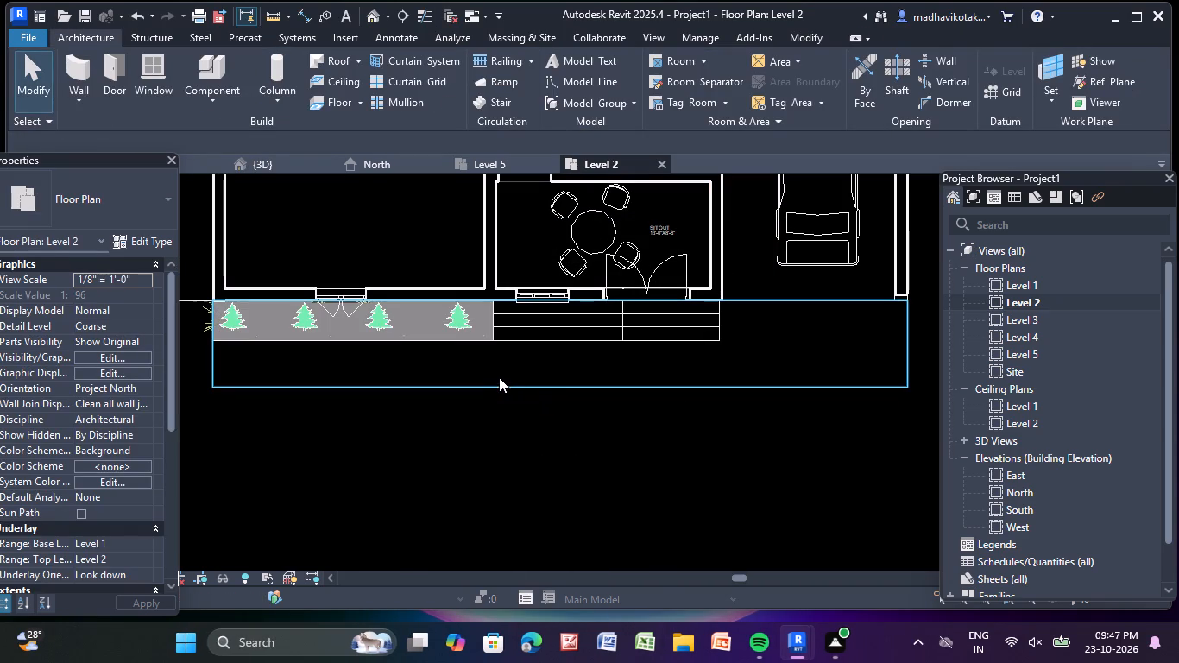
# In the 3D view, set the structure layer thickness of the Level 2 projecting slab's Generic - 12" floor type to 6".
pyautogui.click(369, 17)
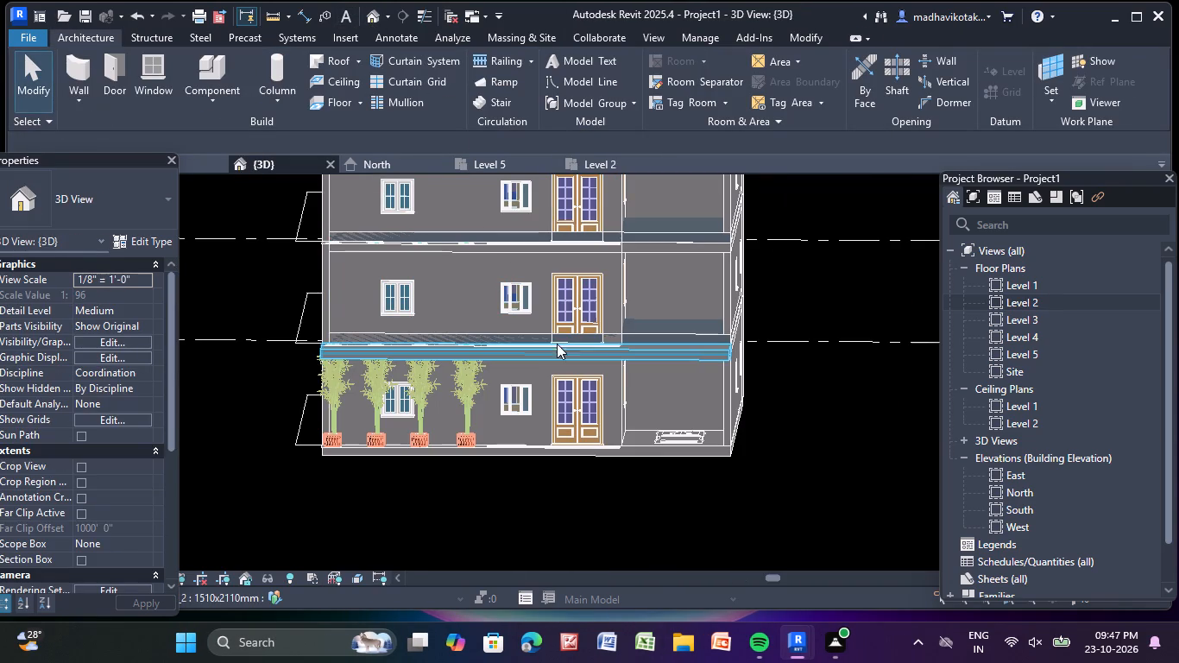
pyautogui.click(545, 354)
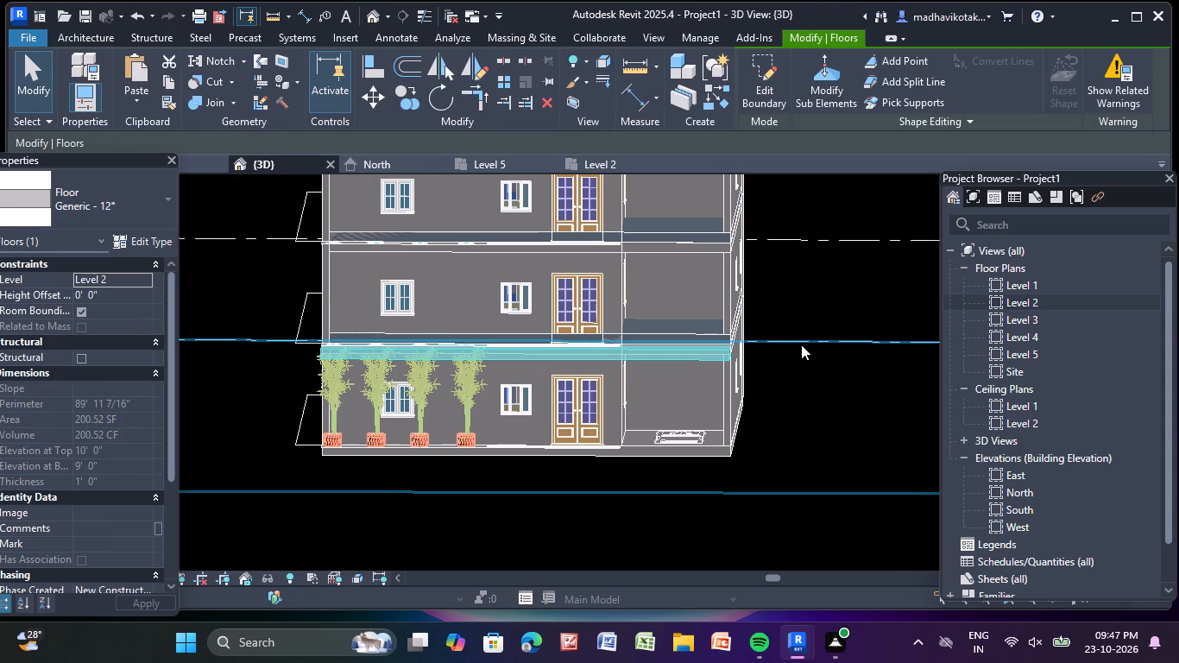
pyautogui.keyDown('shift'); pyautogui.moveTo(799, 344); pyautogui.dragTo(667, 462, button='middle'); pyautogui.keyUp('shift')
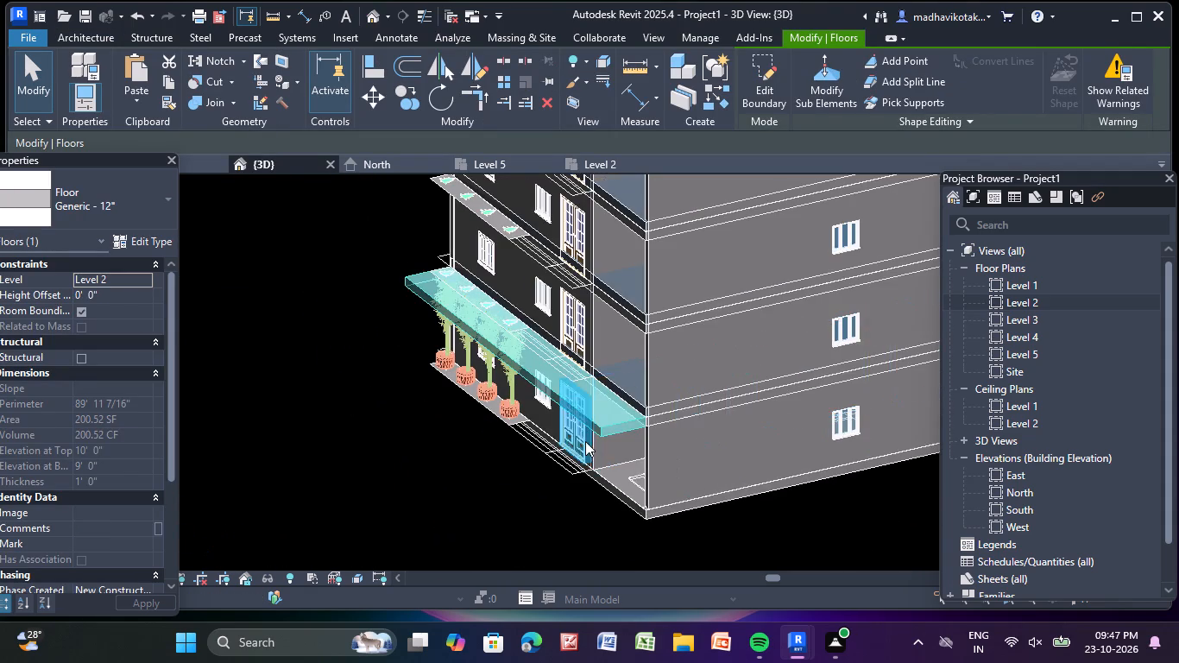
pyautogui.scroll(6, 584, 428)
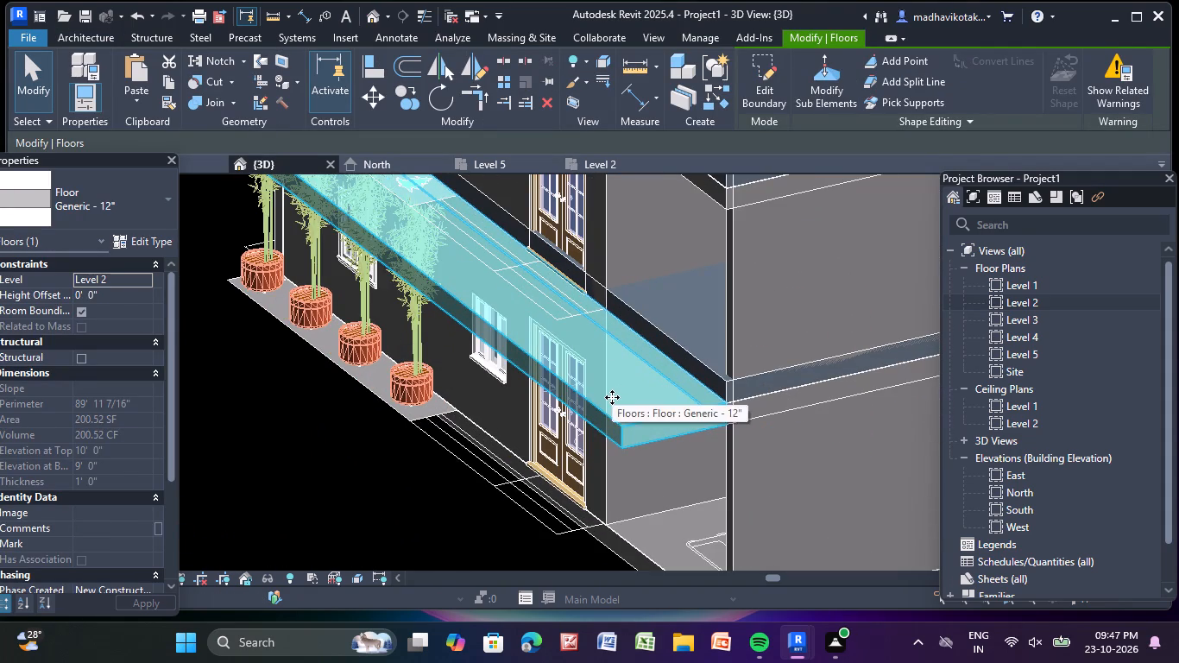
pyautogui.click(610, 395)
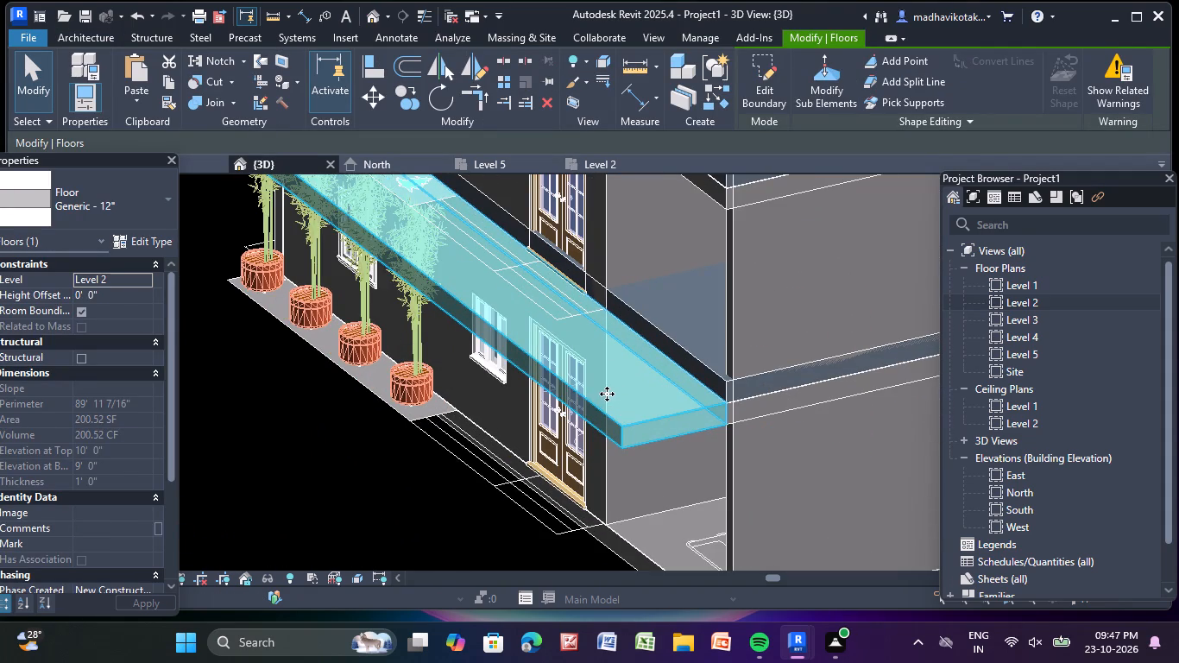
pyautogui.click(138, 243)
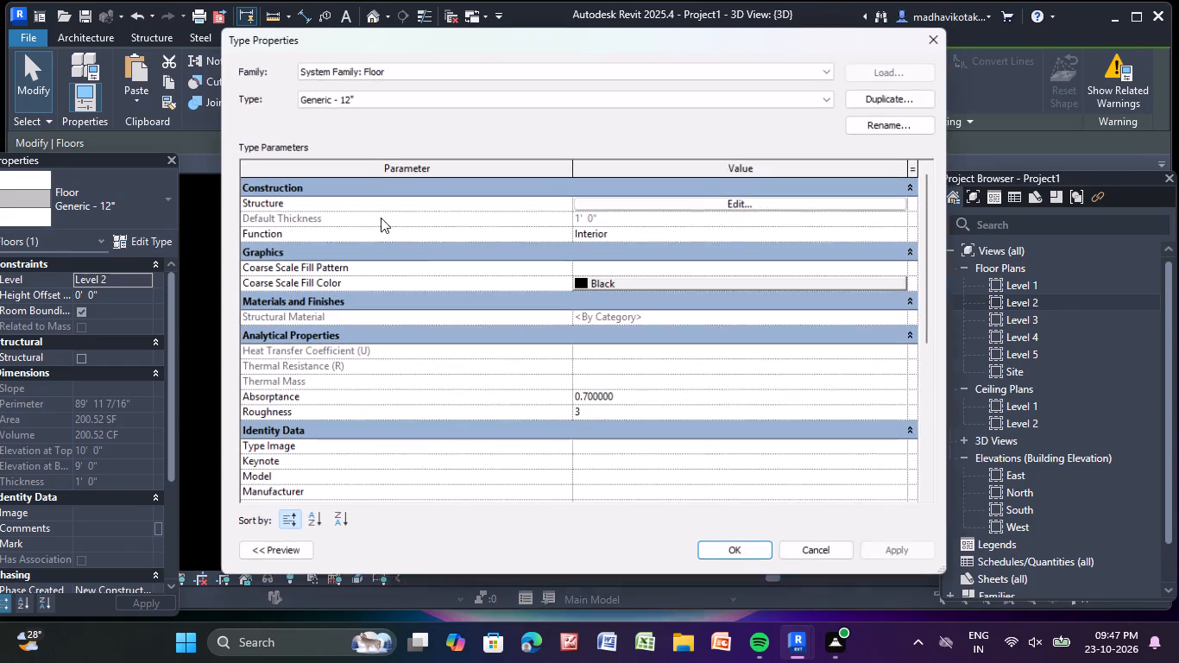
pyautogui.click(697, 203)
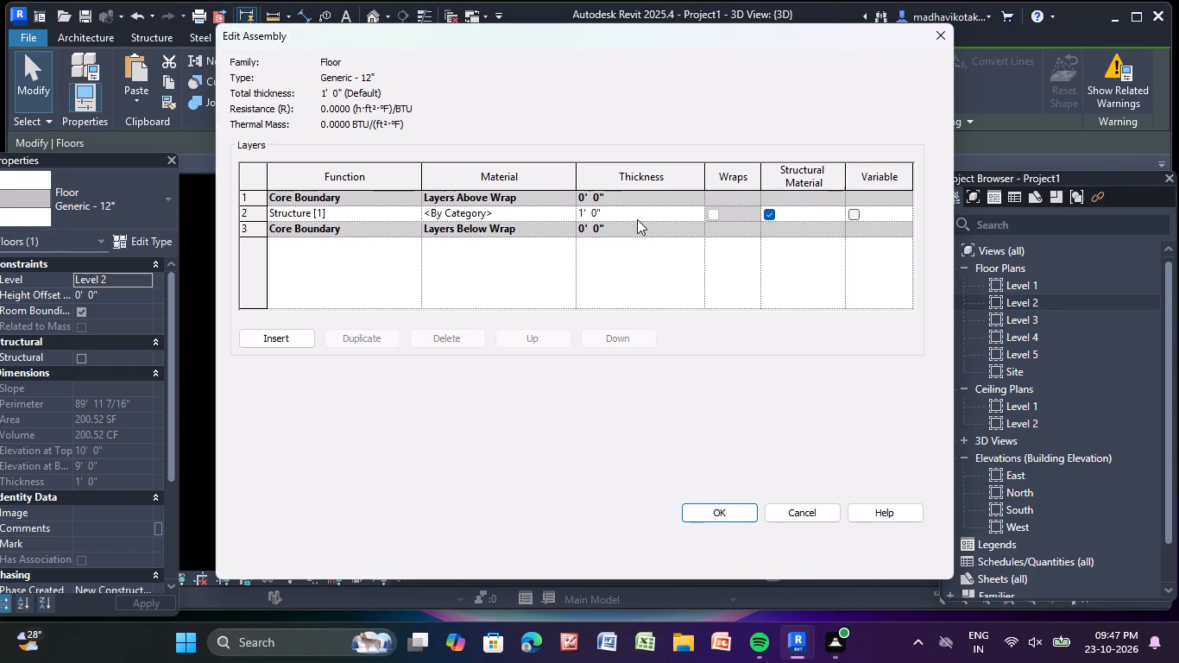
pyautogui.click(638, 218)
pyautogui.press('BackSpace')
pyautogui.press('BackSpace')
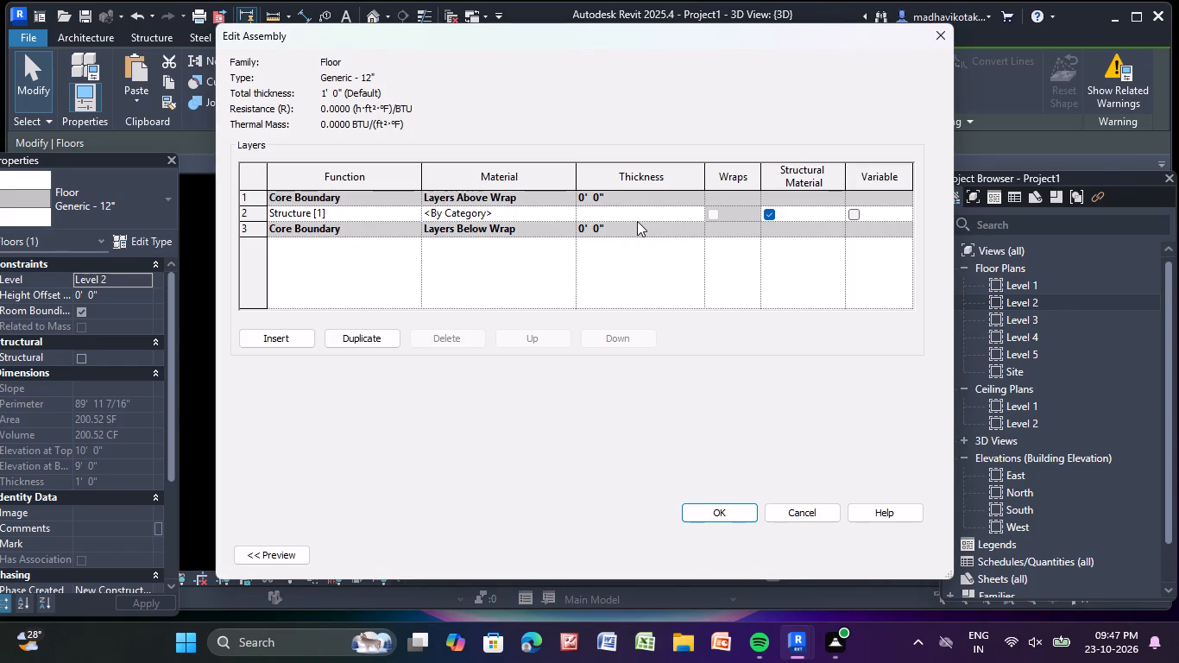
pyautogui.press('6')
pyautogui.hotkey('shift', '"')
pyautogui.press('Return')
pyautogui.click(726, 511)
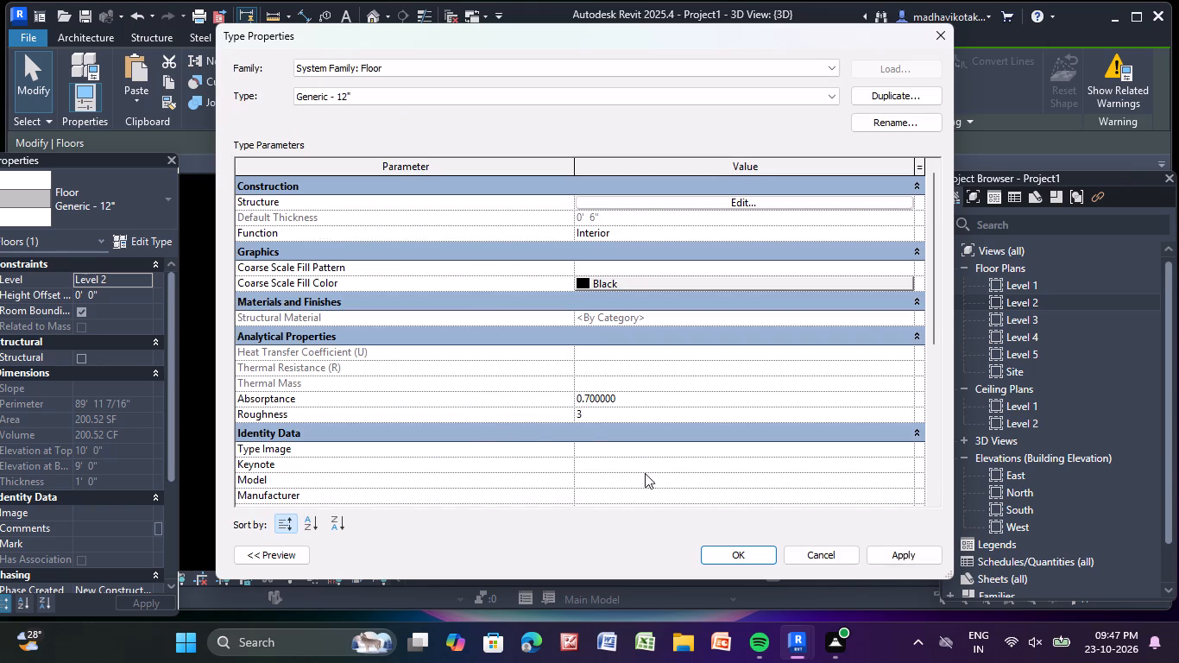
pyautogui.click(897, 559)
pyautogui.click(754, 560)
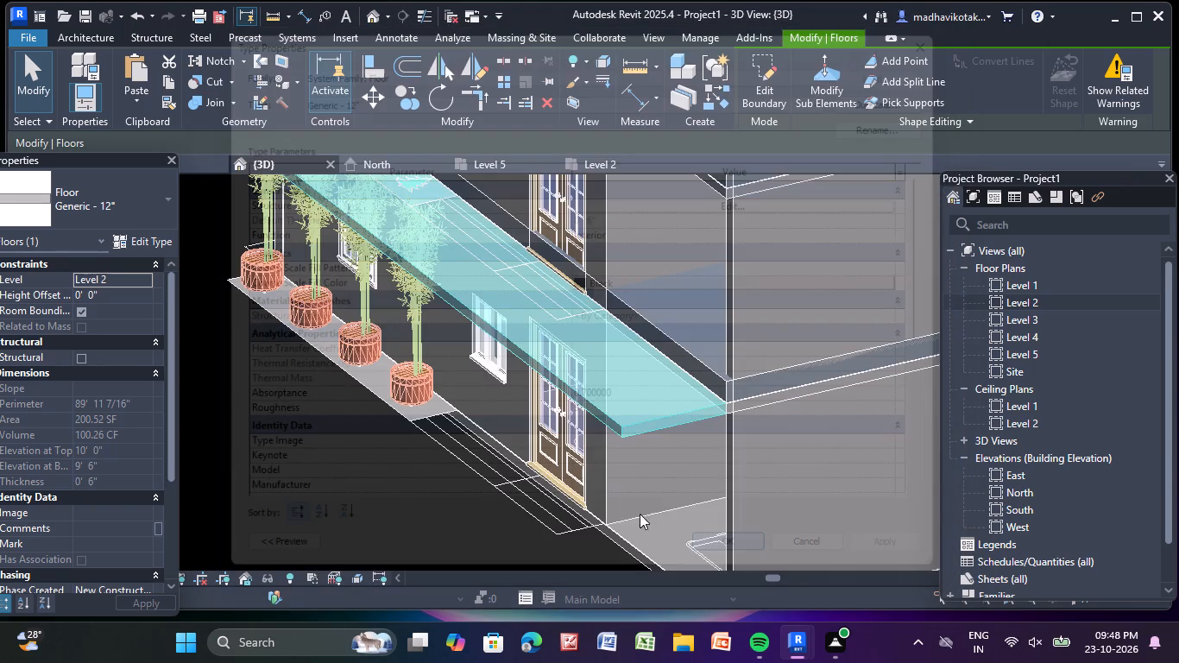
pyautogui.click(357, 482)
# Delete the imported 23-7.dwg drawings on Level 3 and Level 4 in the 3D view.
pyautogui.scroll(-4, 570, 379)
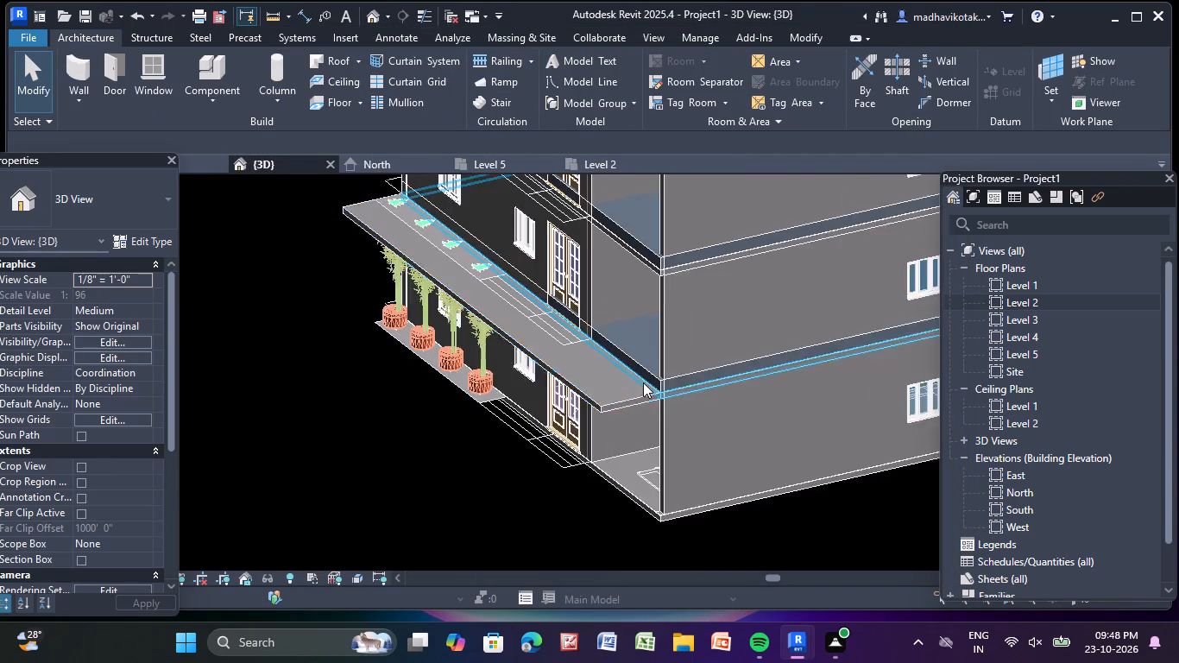
pyautogui.scroll(-3, 643, 382)
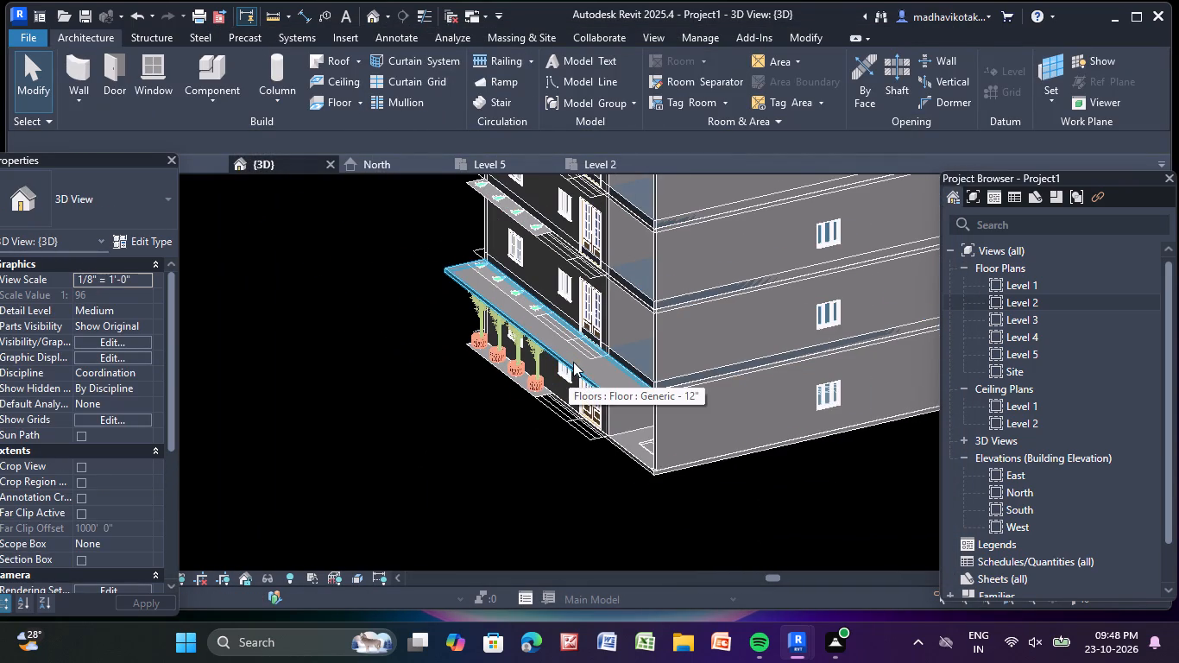
pyautogui.click(573, 361)
pyautogui.moveTo(520, 334); pyautogui.dragTo(522, 472, button='middle')
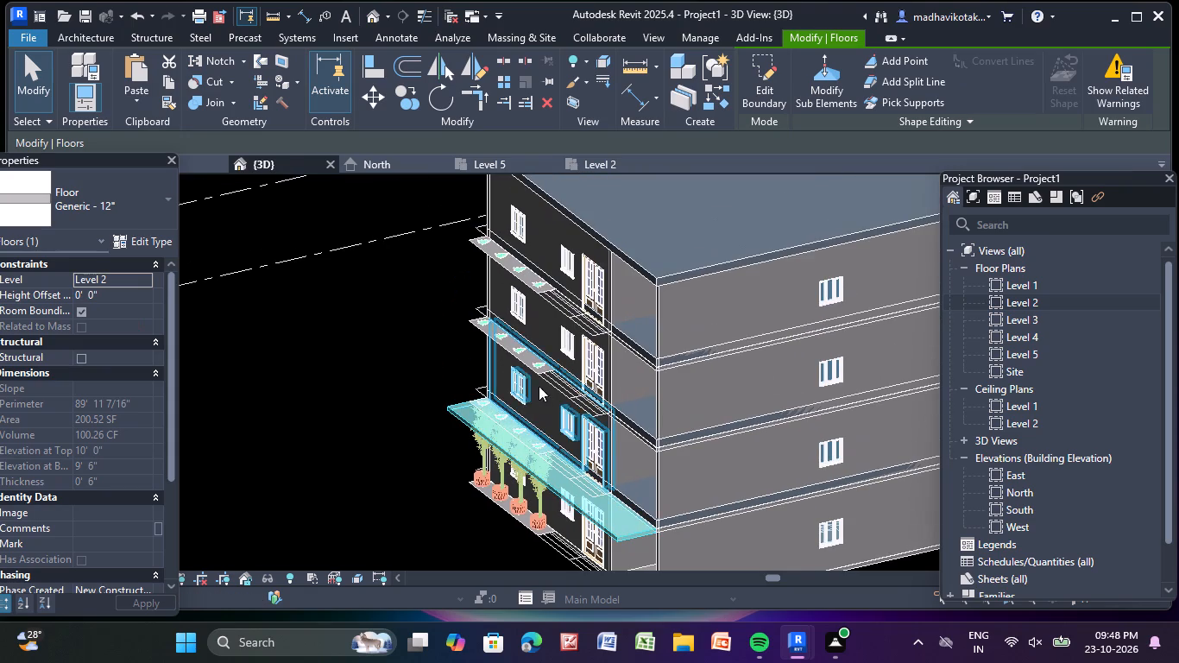
pyautogui.press('Escape')
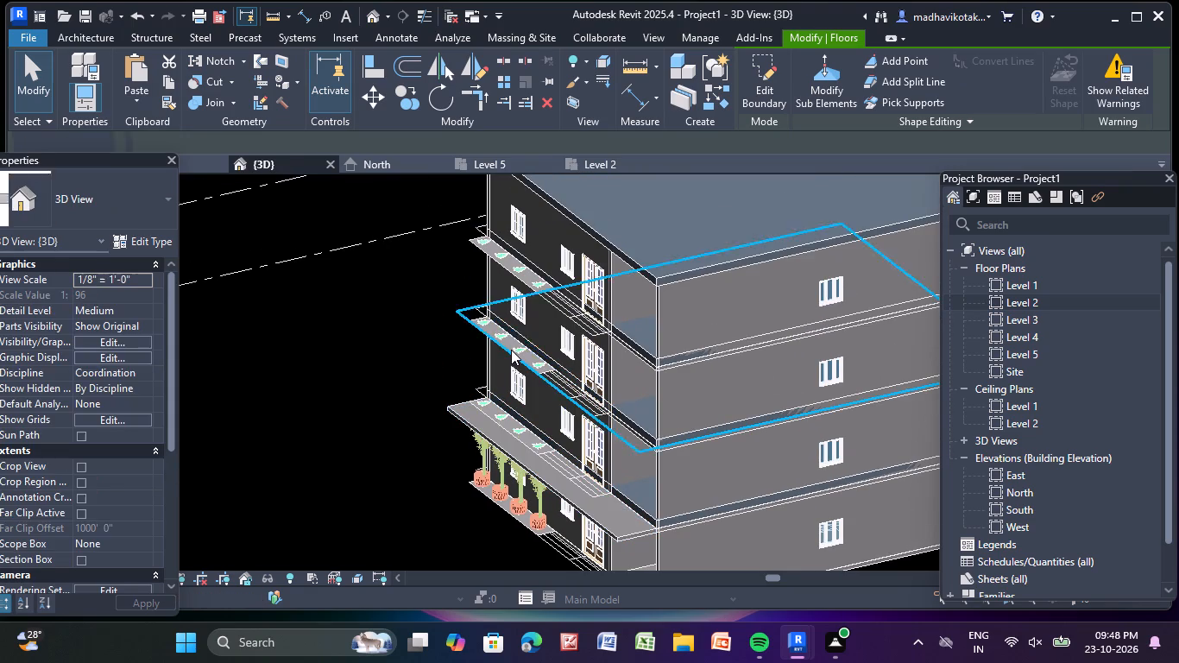
pyautogui.click(507, 345)
pyautogui.click(504, 254)
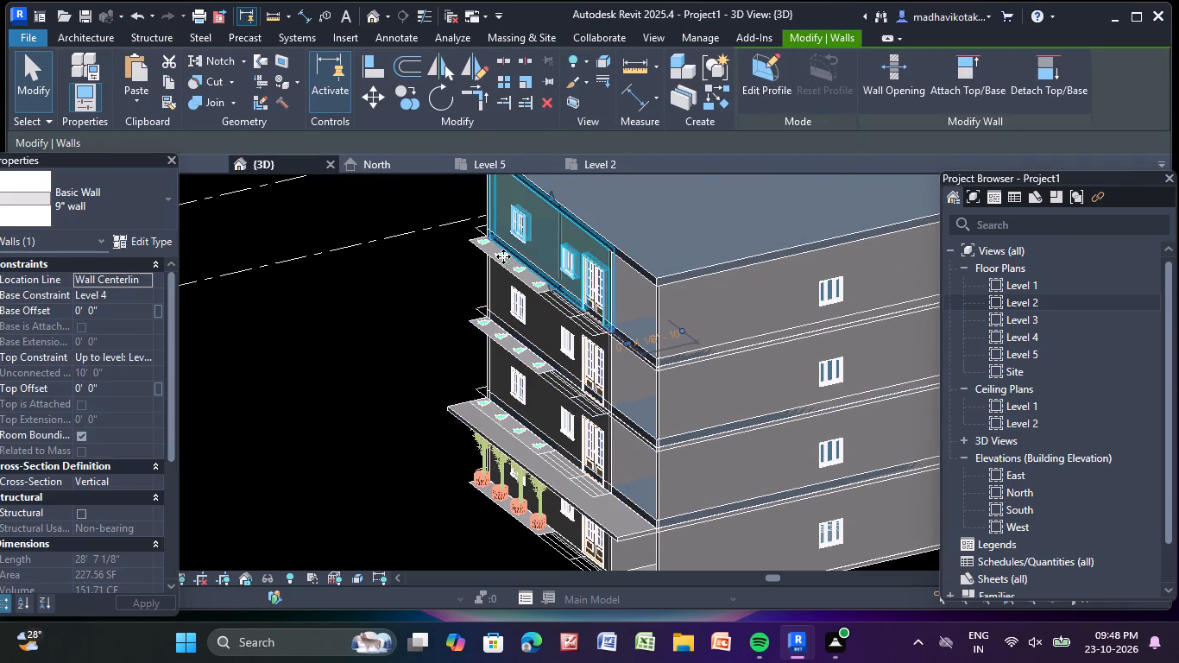
pyautogui.press('Escape')
pyautogui.press('Escape')
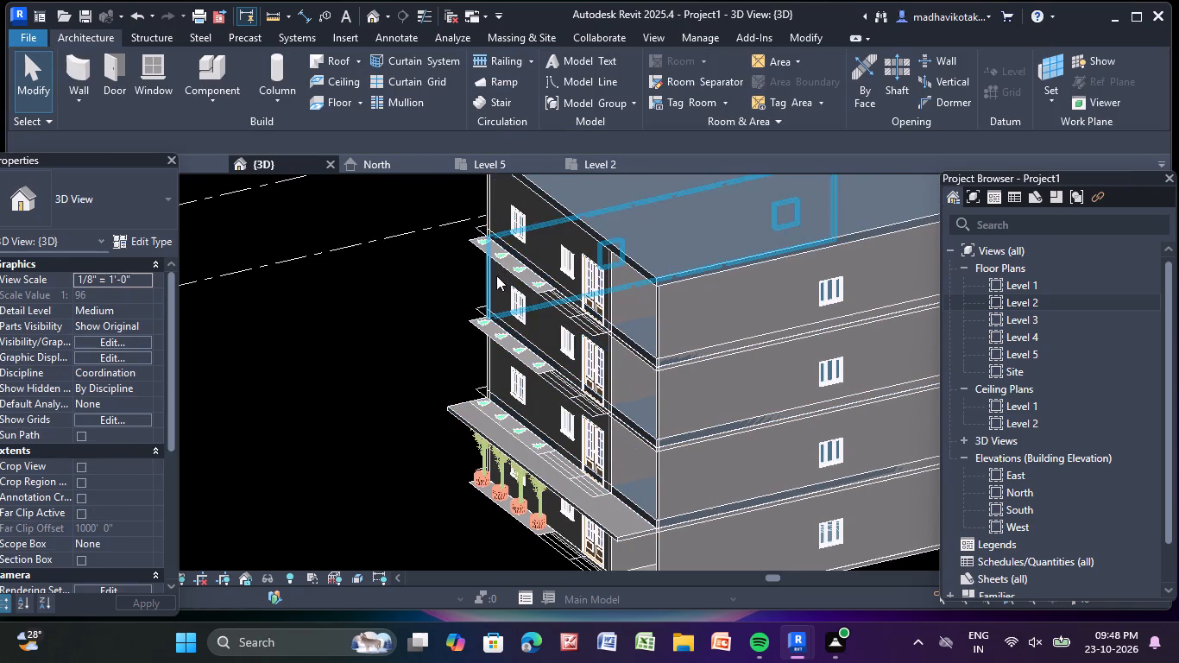
pyautogui.press('Escape')
pyautogui.click(507, 266)
pyautogui.click(508, 349)
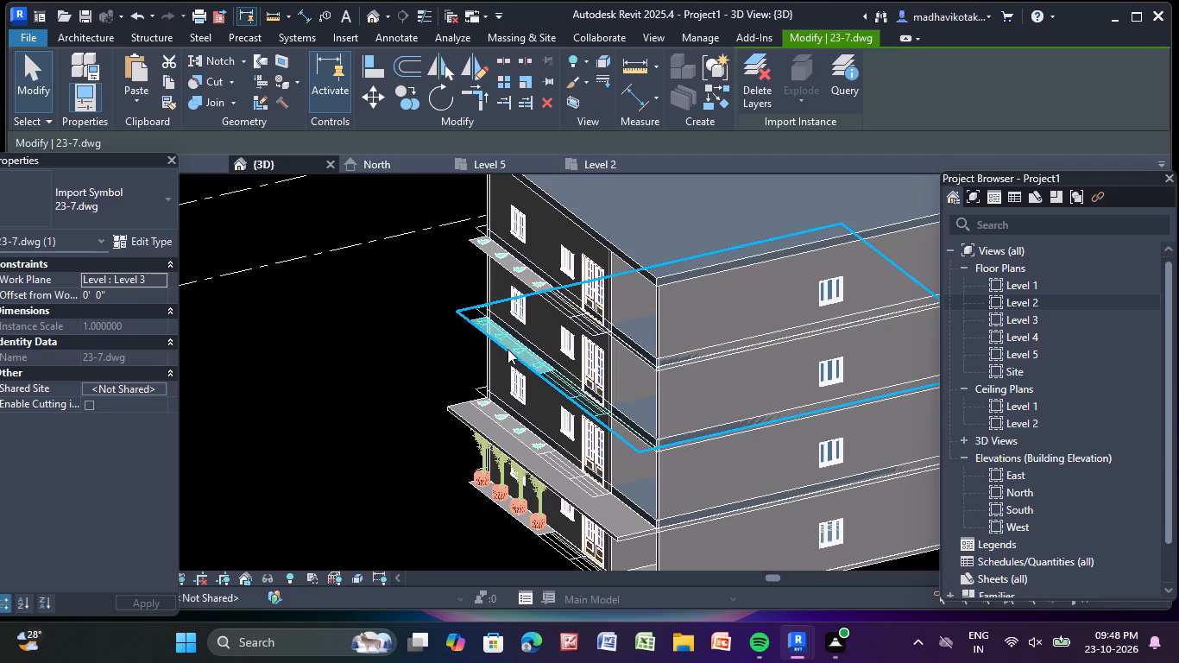
pyautogui.press('Delete')
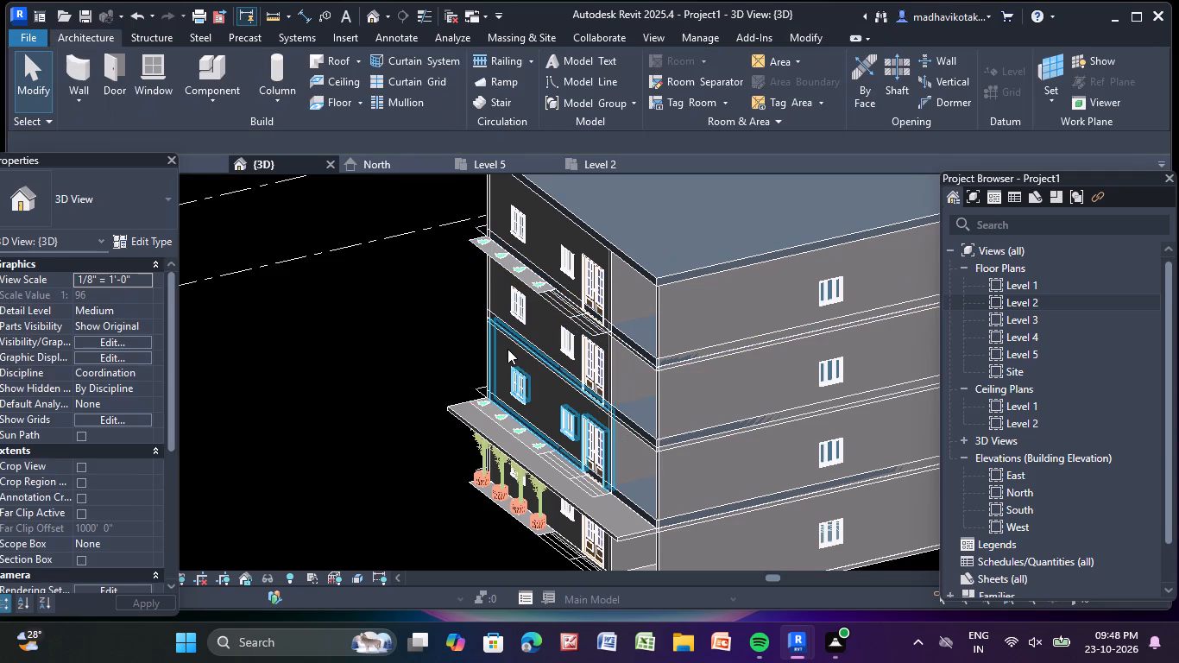
pyautogui.click(508, 264)
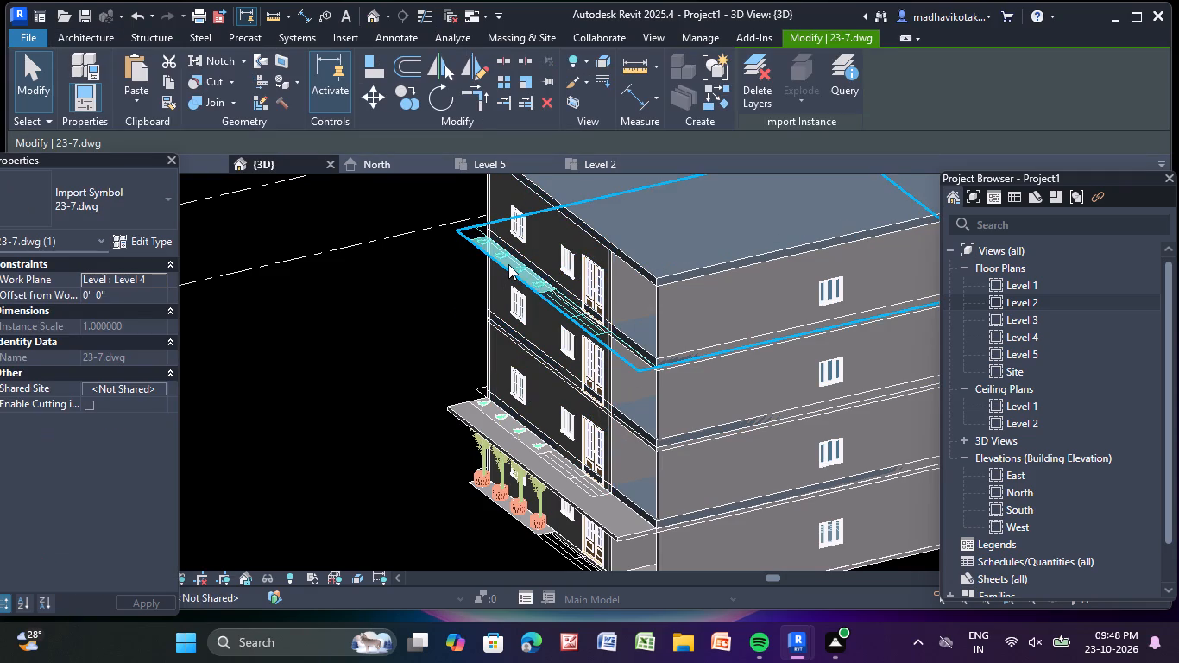
pyautogui.press('Delete')
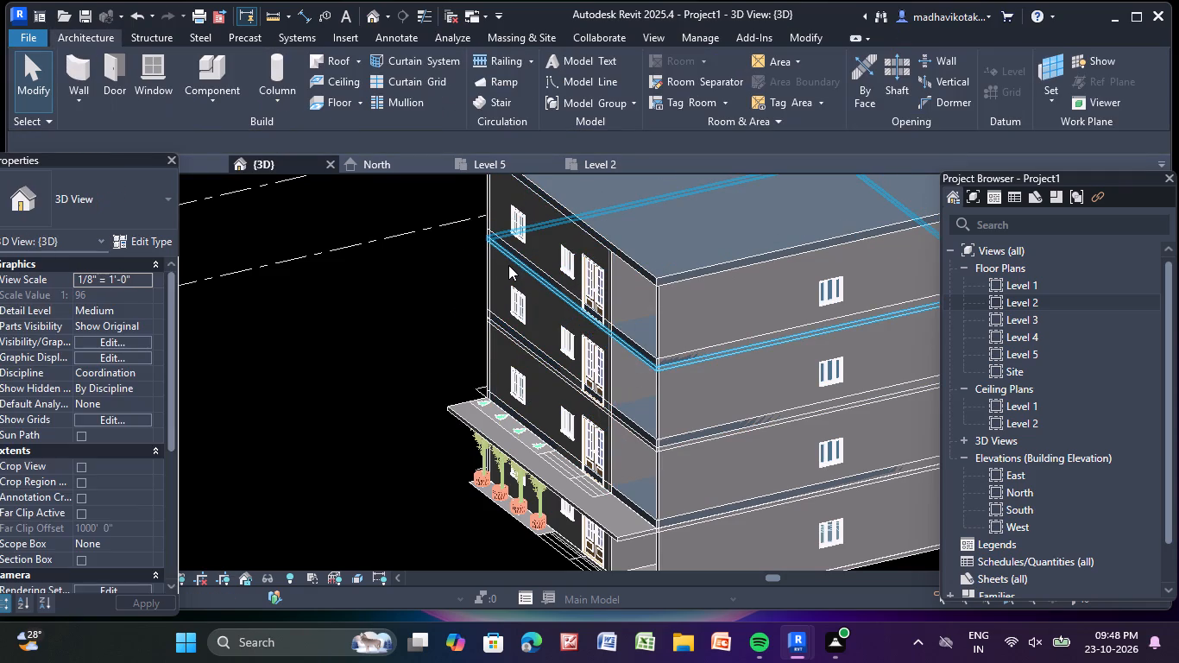
# Copy the projecting Level 2 front slab and paste it aligned to Level 3 and Level 4.
pyautogui.click(561, 496)
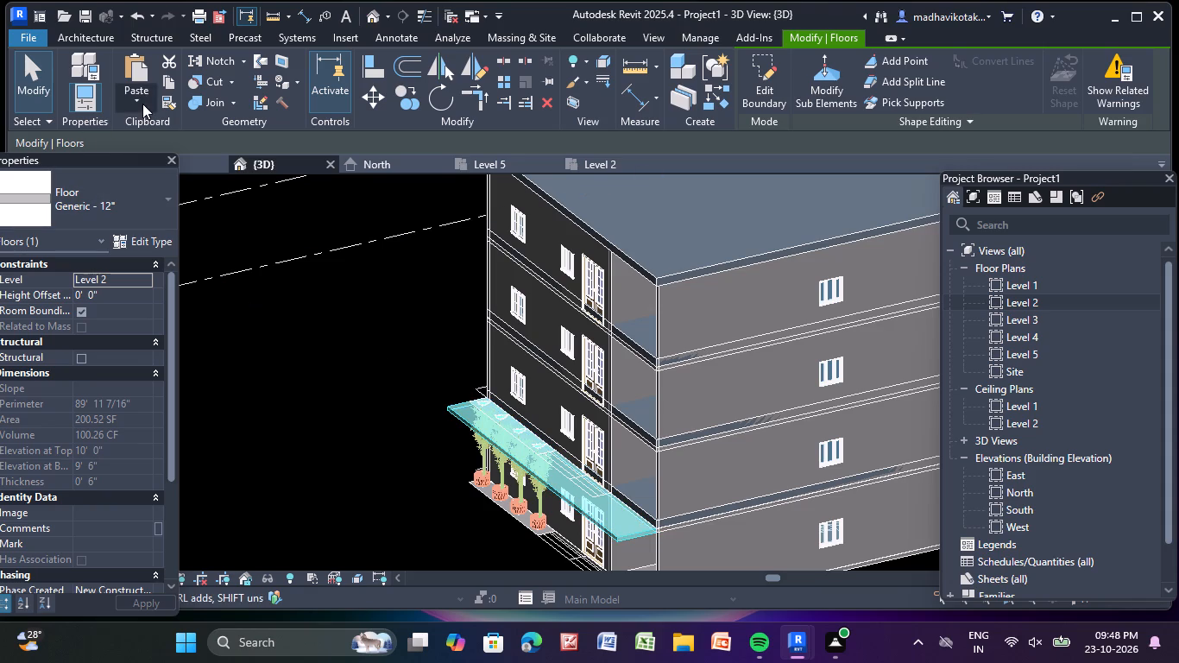
pyautogui.click(169, 83)
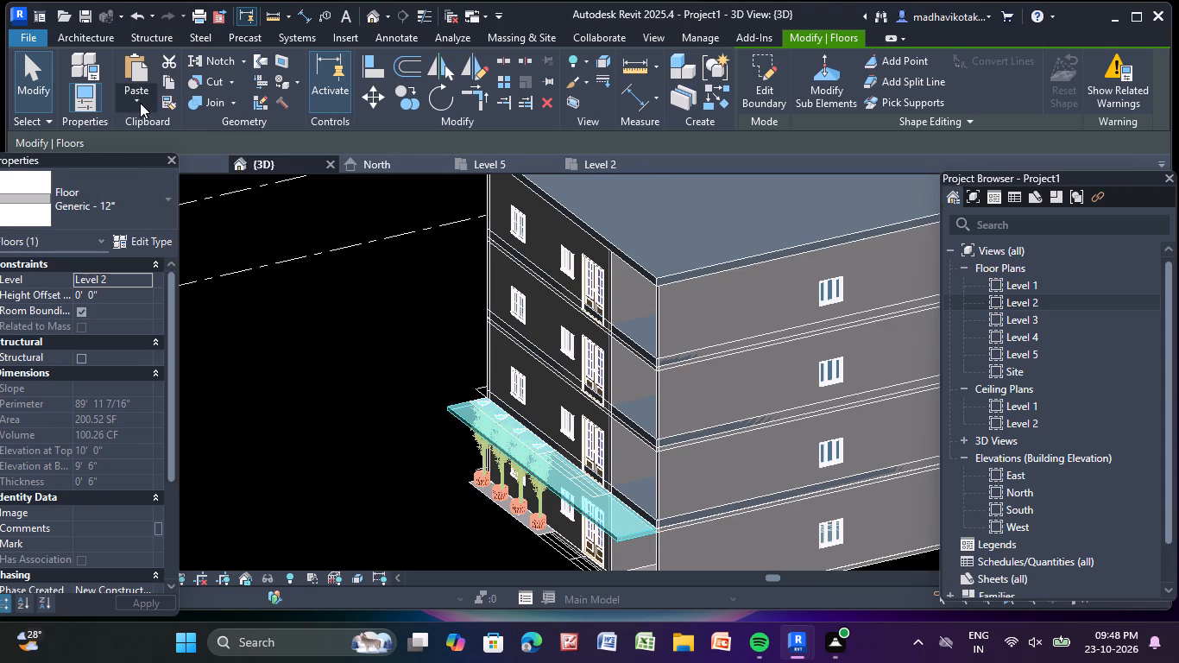
pyautogui.click(140, 100)
pyautogui.click(173, 159)
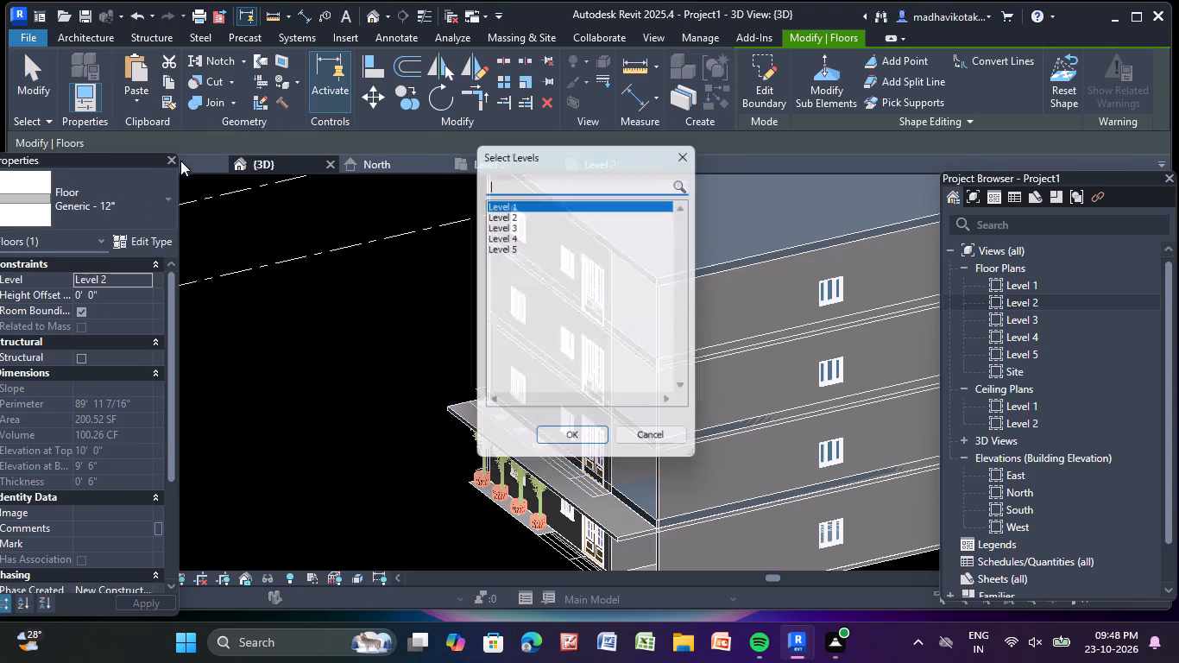
pyautogui.moveTo(516, 224); pyautogui.dragTo(516, 237)
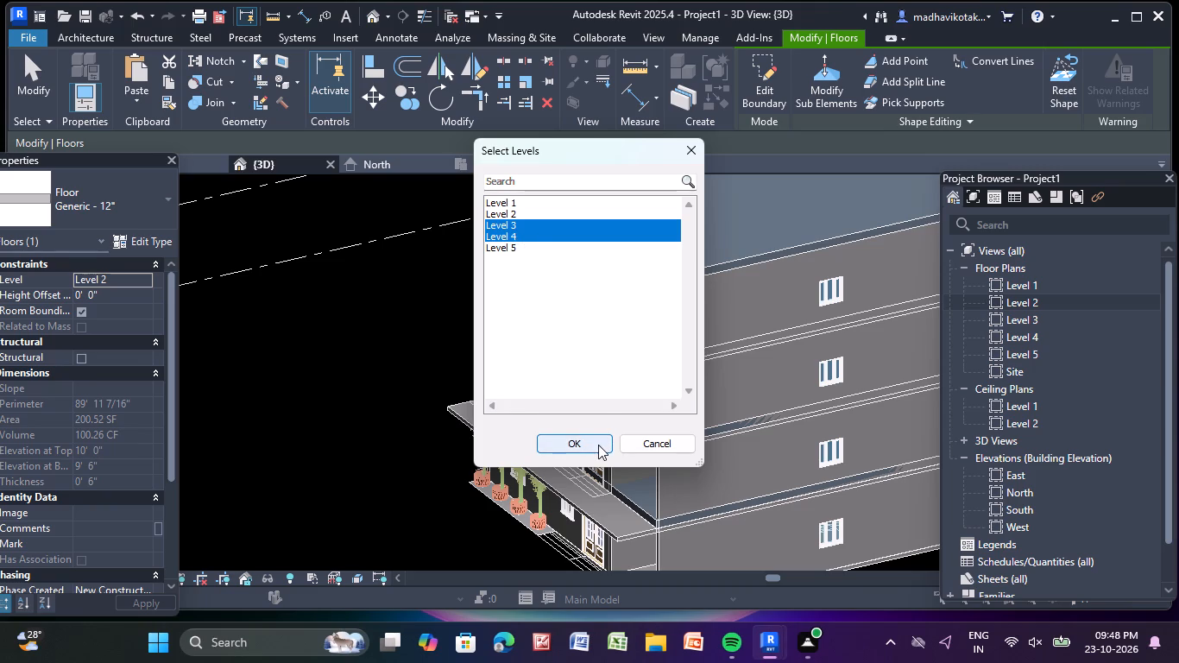
pyautogui.click(598, 445)
pyautogui.click(359, 356)
# In the 3D view, set the structure layer thickness of the Level 4 roof's Basic Roof Generic - 12" type to 6".
pyautogui.scroll(-2, 359, 352)
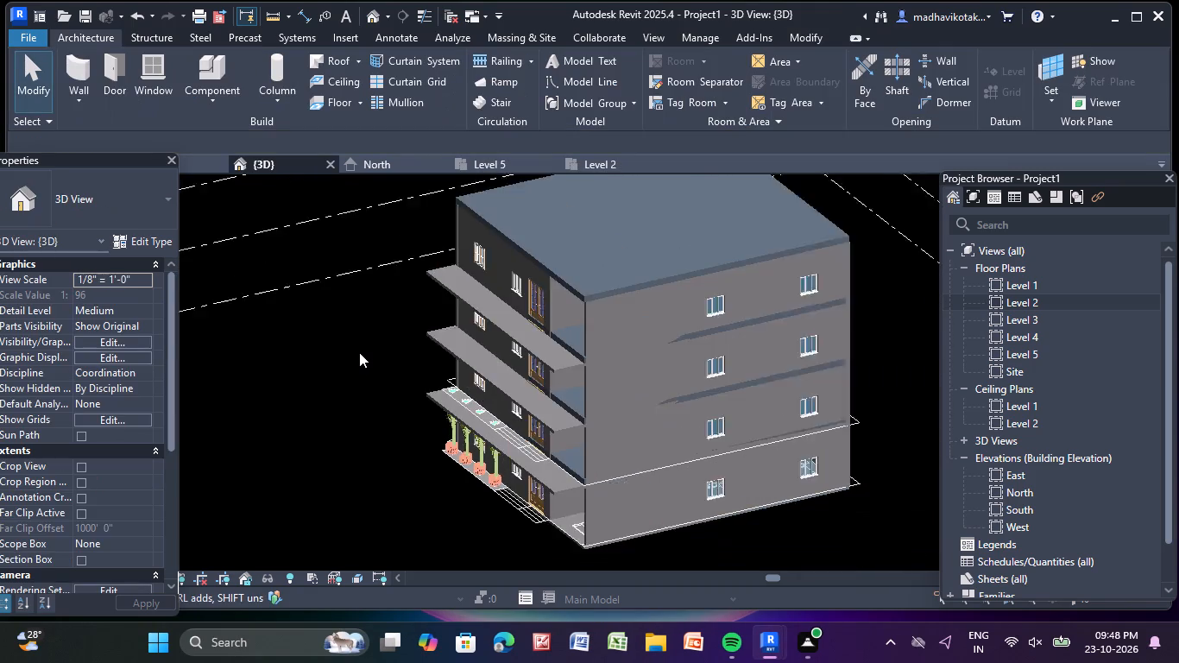
pyautogui.scroll(-1, 359, 352)
pyautogui.moveTo(359, 352); pyautogui.dragTo(376, 371, button='middle')
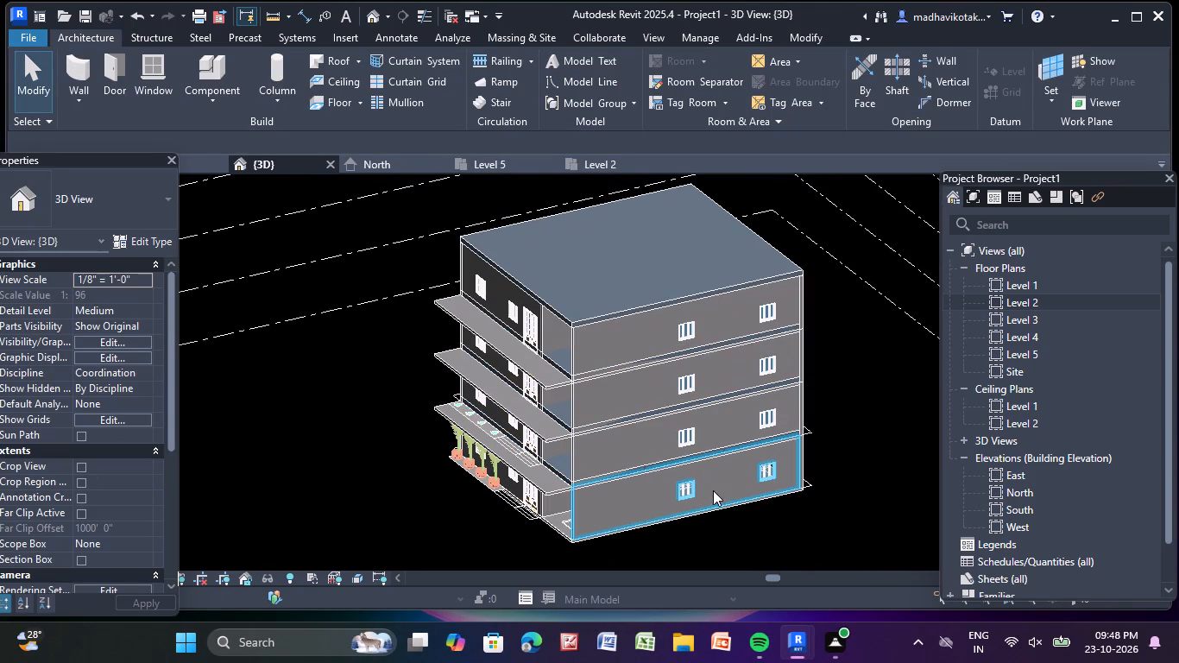
pyautogui.moveTo(713, 490); pyautogui.dragTo(852, 448, button='middle')
pyautogui.keyDown('shift'); pyautogui.moveTo(816, 459); pyautogui.dragTo(787, 453, button='middle'); pyautogui.keyUp('shift')
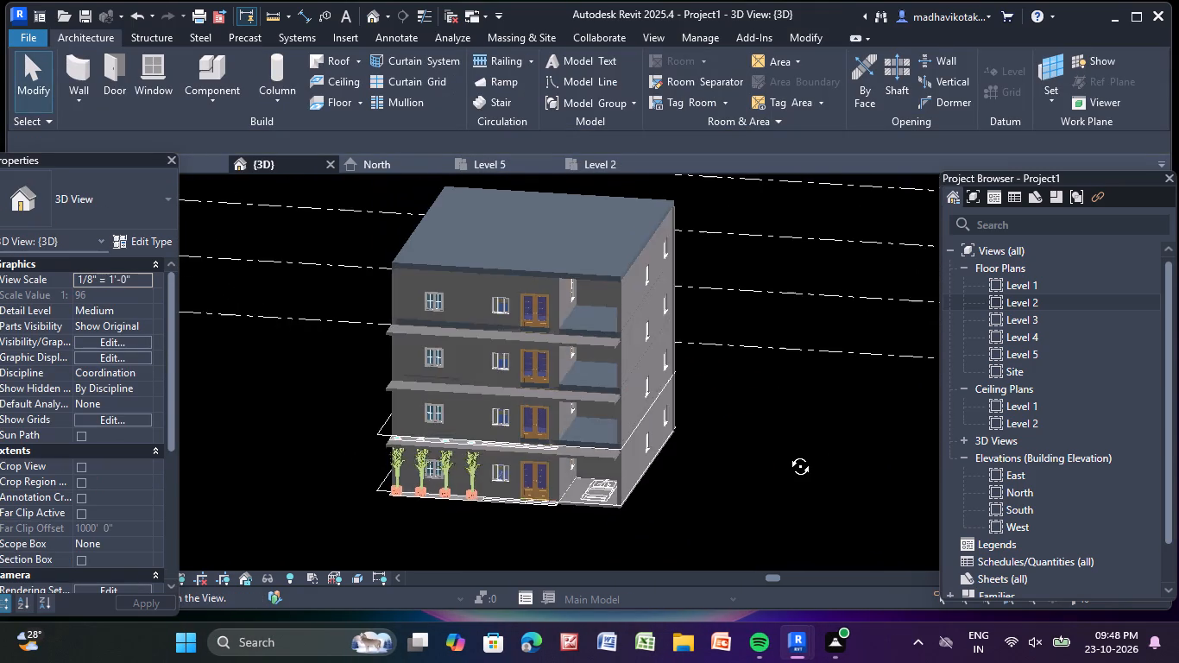
pyautogui.keyDown('shift'); pyautogui.moveTo(787, 453); pyautogui.dragTo(791, 410, button='middle'); pyautogui.keyUp('shift')
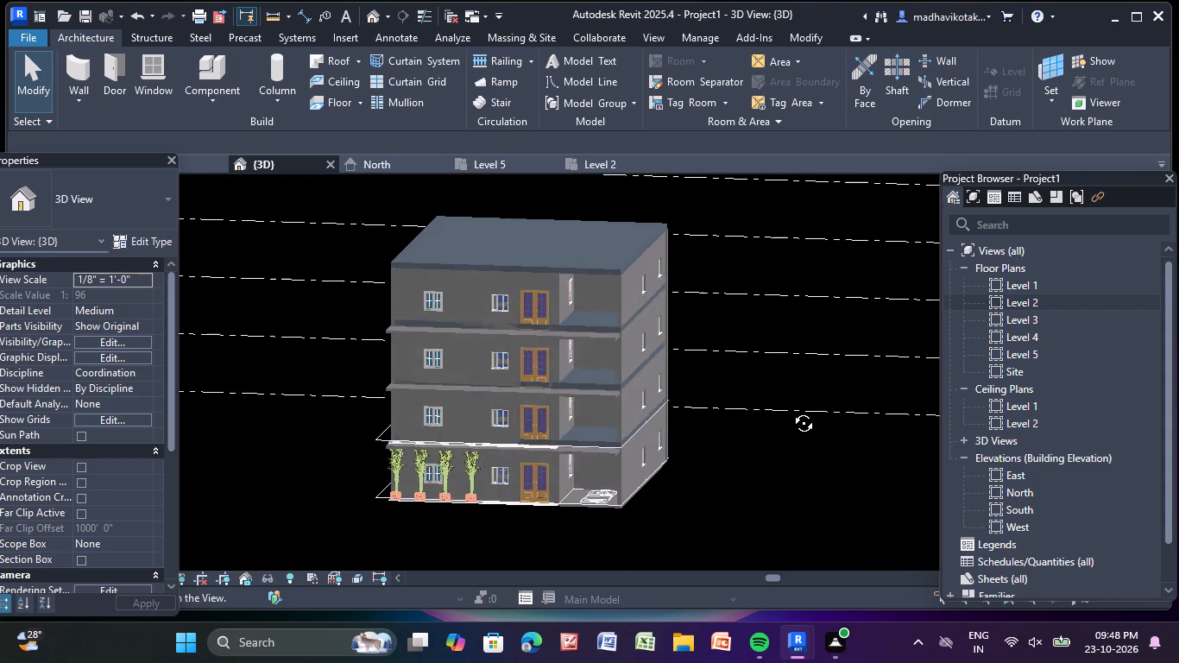
pyautogui.keyDown('shift'); pyautogui.moveTo(791, 410); pyautogui.dragTo(789, 411, button='middle'); pyautogui.keyUp('shift')
pyautogui.keyDown('shift'); pyautogui.scroll(4, 568, 369); pyautogui.keyUp('shift')
pyautogui.scroll(5, 579, 287)
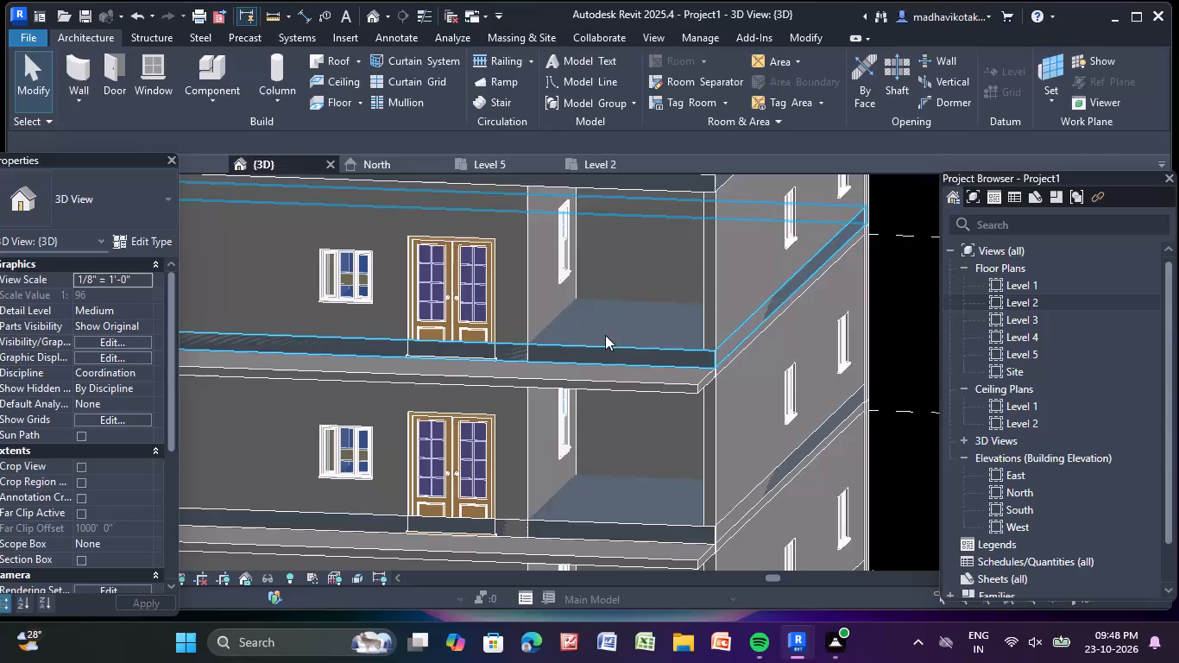
pyautogui.click(609, 340)
pyautogui.click(154, 244)
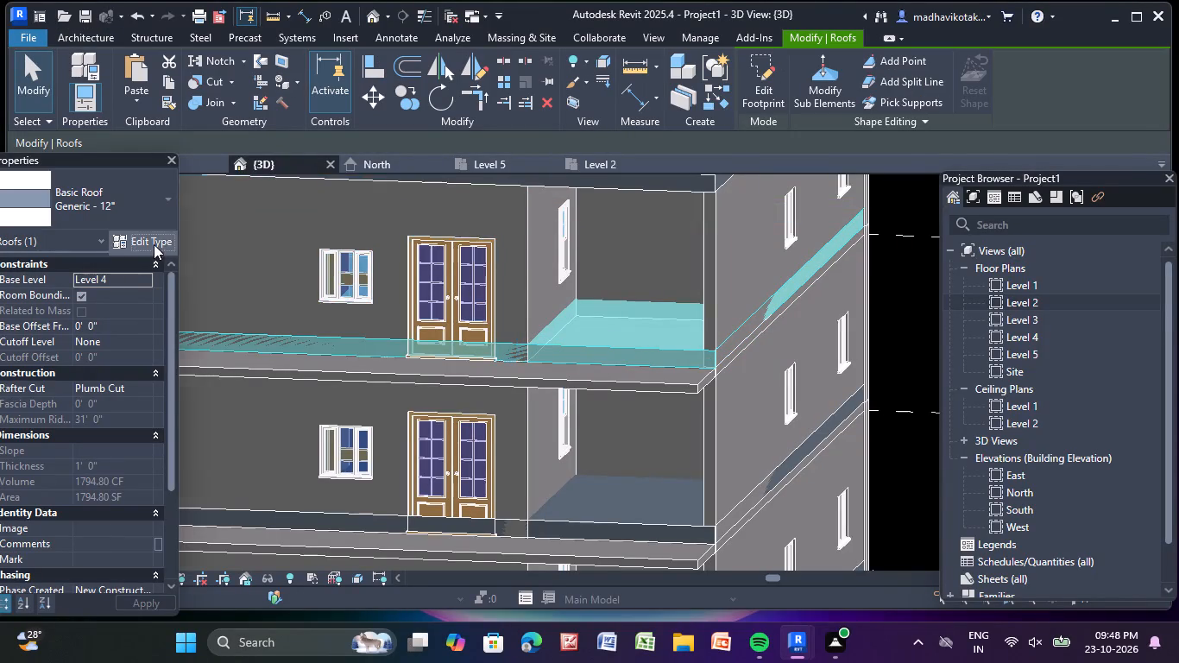
pyautogui.click(707, 198)
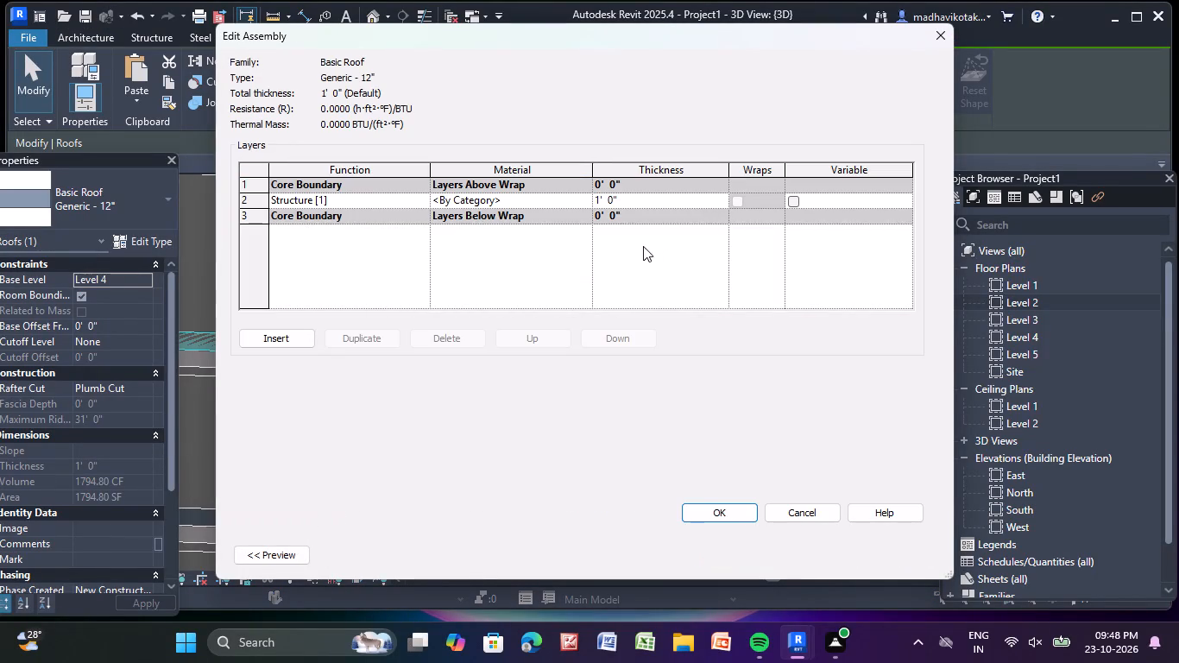
pyautogui.click(653, 203)
pyautogui.press('BackSpace')
pyautogui.press('BackSpace')
pyautogui.press('6')
pyautogui.hotkey('shift', '"')
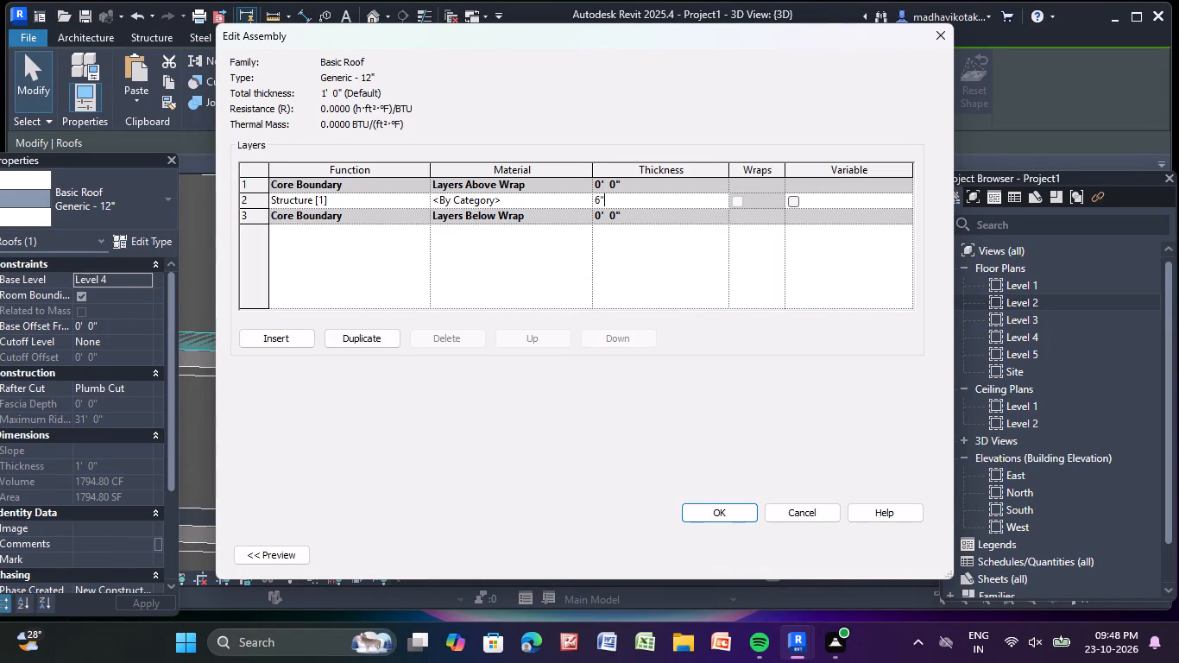
pyautogui.press('Return')
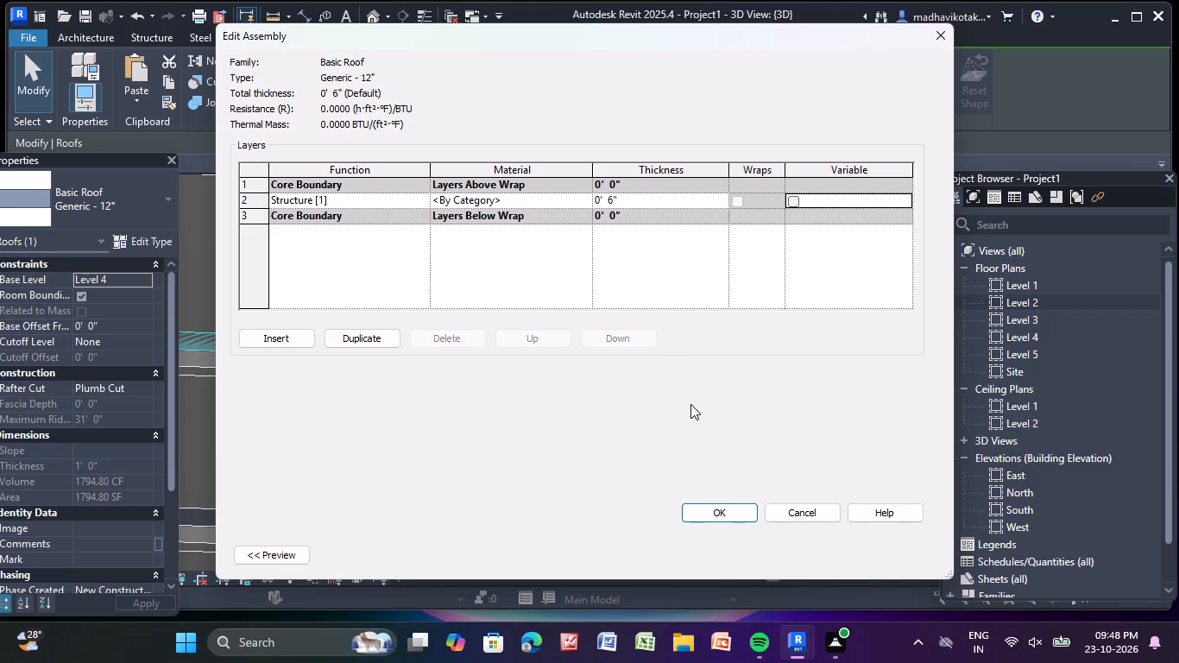
pyautogui.click(722, 514)
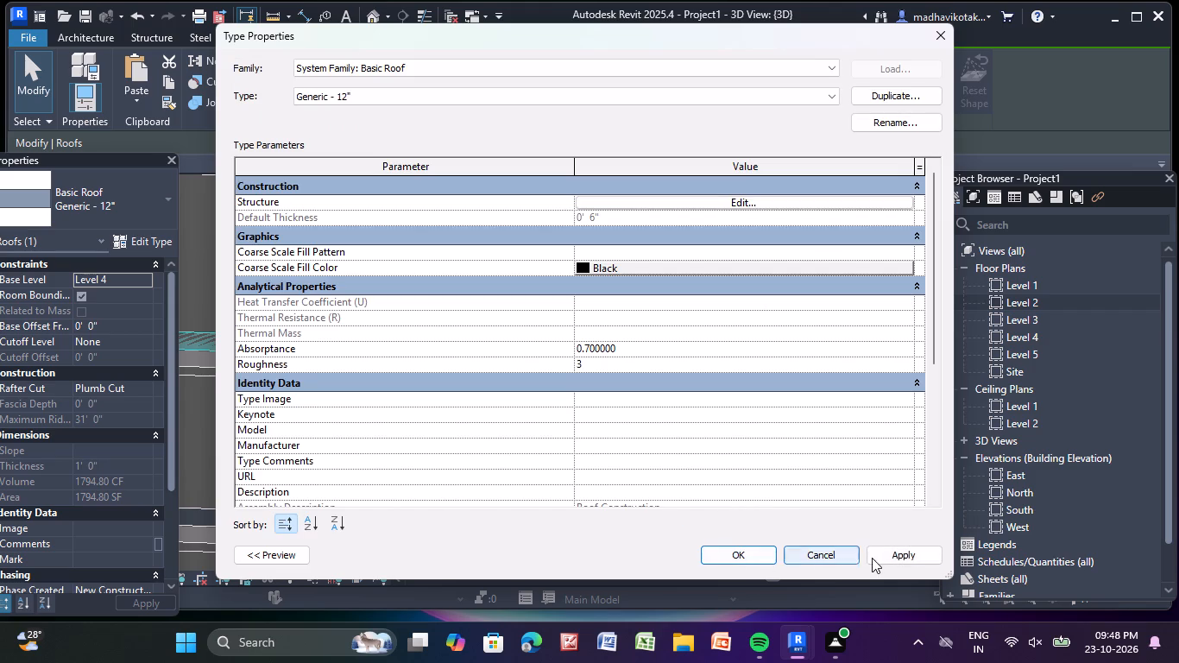
pyautogui.click(892, 552)
pyautogui.click(734, 556)
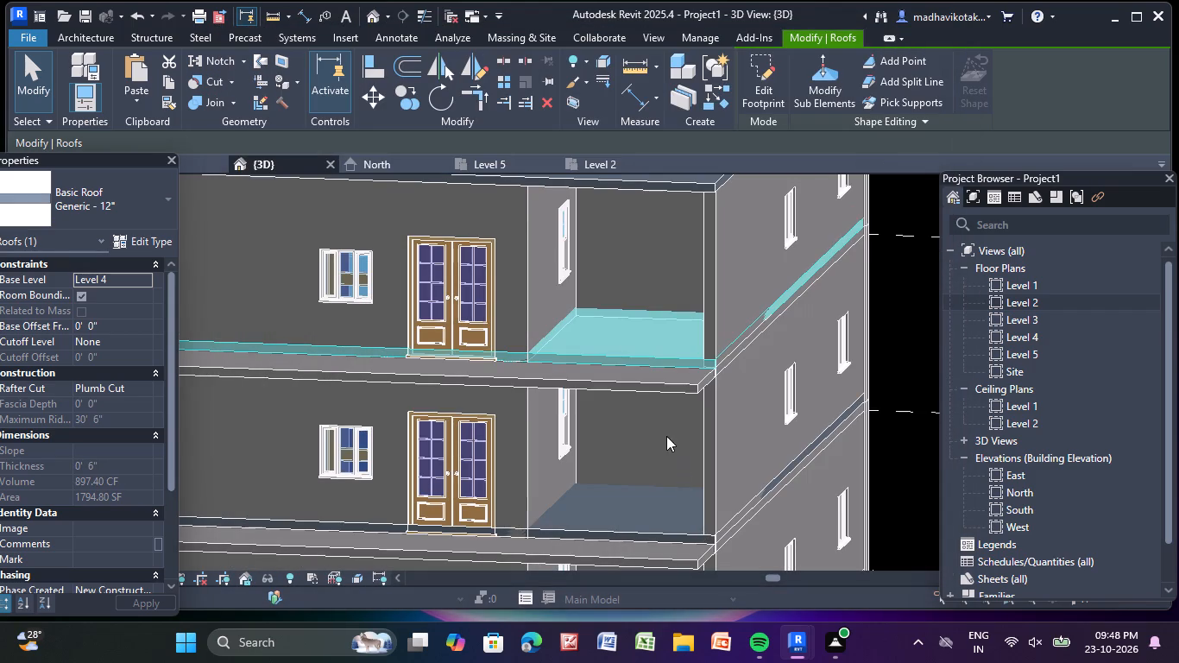
pyautogui.click(641, 449)
pyautogui.scroll(-1, 643, 450)
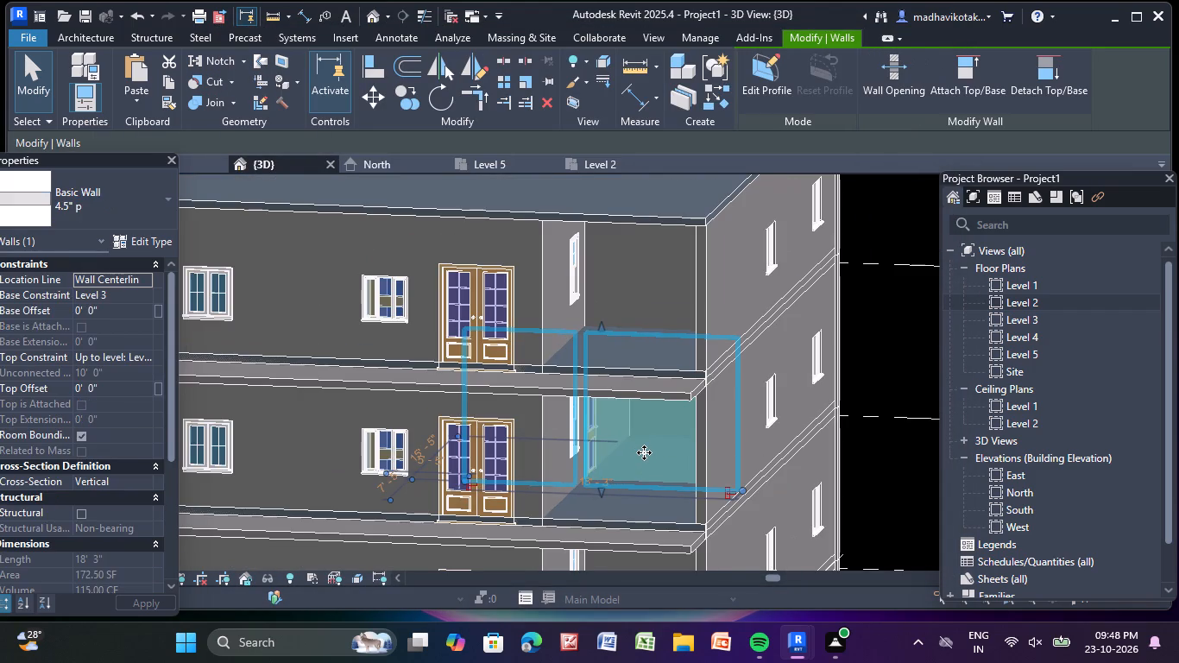
pyautogui.press('Escape')
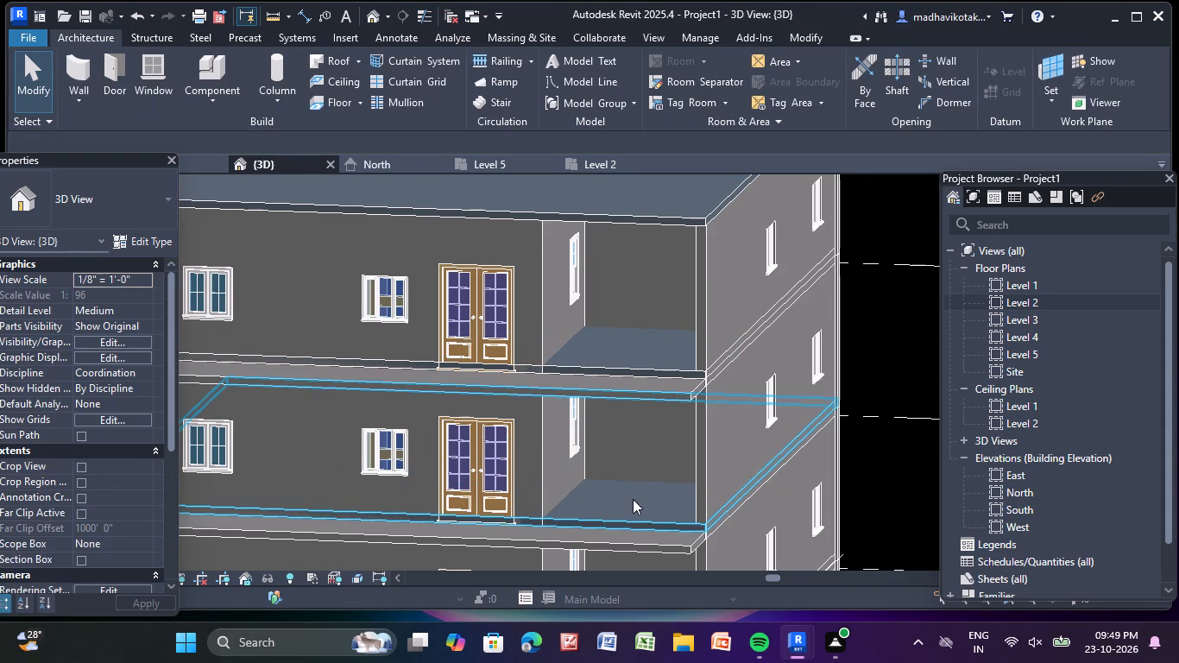
pyautogui.press('Escape')
# Examine the building's front facade, projecting slabs and roof edges across all four storeys in the 3D view.
pyautogui.scroll(-4, 627, 497)
pyautogui.keyDown('shift'); pyautogui.moveTo(762, 425); pyautogui.dragTo(789, 420, button='middle'); pyautogui.keyUp('shift')
pyautogui.keyDown('shift'); pyautogui.scroll(-4, 788, 420); pyautogui.keyUp('shift')
pyautogui.moveTo(787, 421); pyautogui.dragTo(753, 313, button='middle')
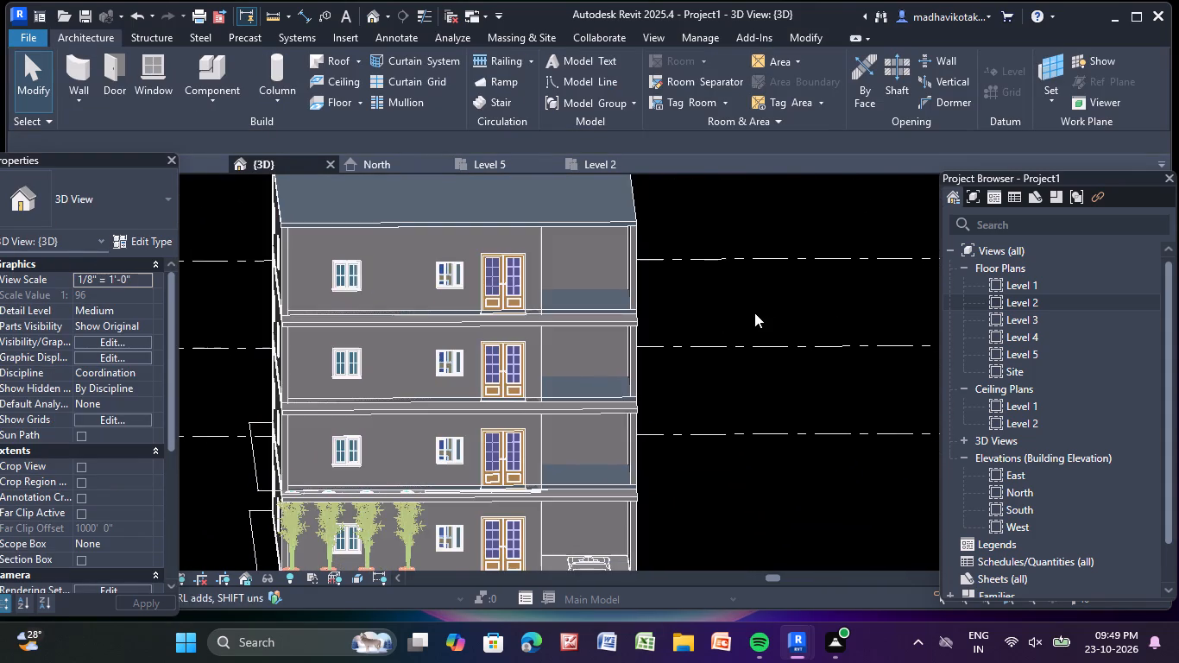
pyautogui.keyDown('shift'); pyautogui.moveTo(755, 319); pyautogui.dragTo(746, 331, button='middle'); pyautogui.keyUp('shift')
pyautogui.keyDown('shift'); pyautogui.scroll(-4, 745, 331); pyautogui.keyUp('shift')
pyautogui.moveTo(744, 335); pyautogui.dragTo(743, 328, button='middle')
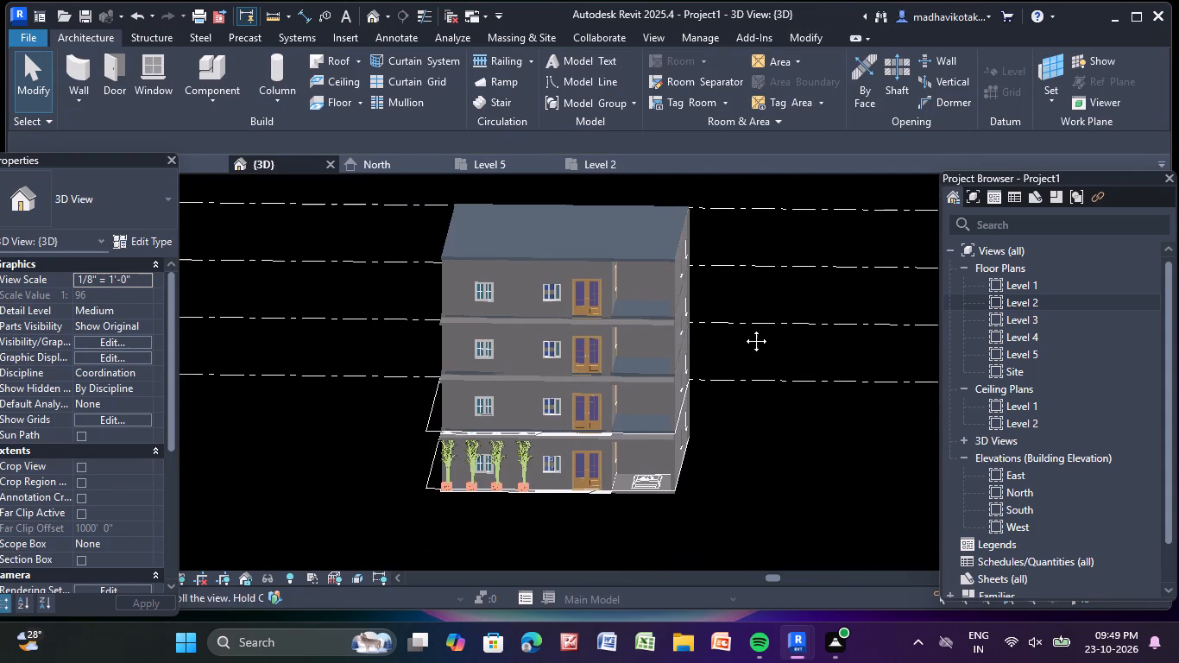
pyautogui.moveTo(743, 328); pyautogui.dragTo(759, 291, button='middle')
pyautogui.keyDown('shift'); pyautogui.scroll(8, 628, 413); pyautogui.keyUp('shift')
pyautogui.scroll(-1, 615, 387)
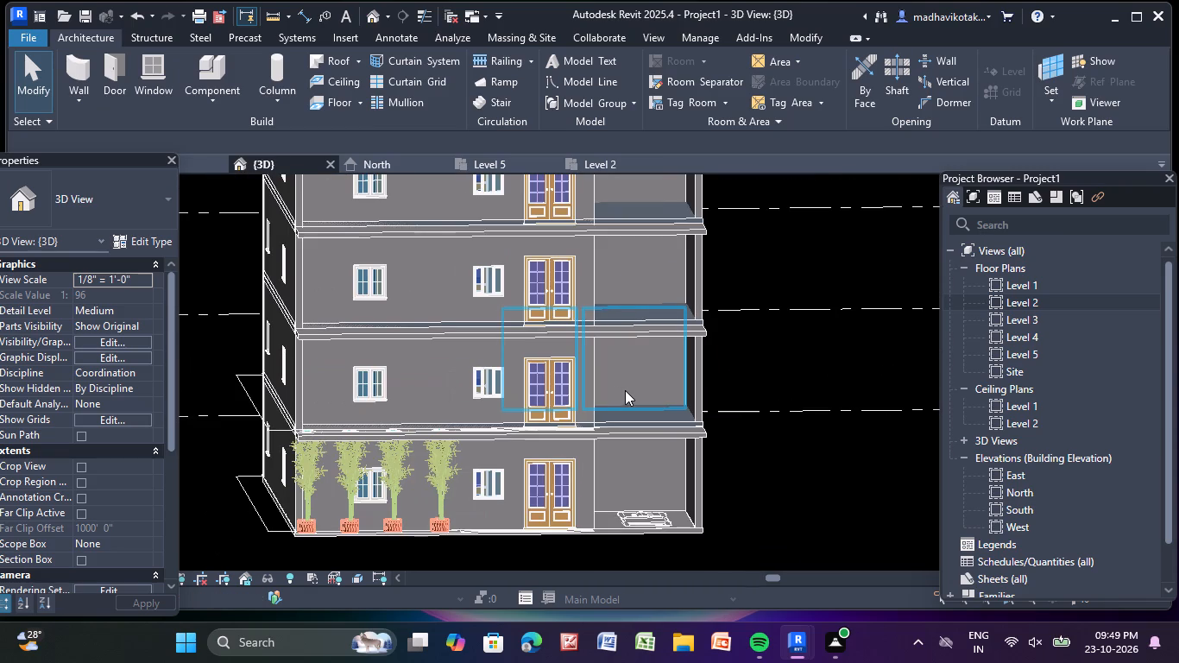
pyautogui.scroll(-2, 625, 390)
pyautogui.scroll(-2, 735, 376)
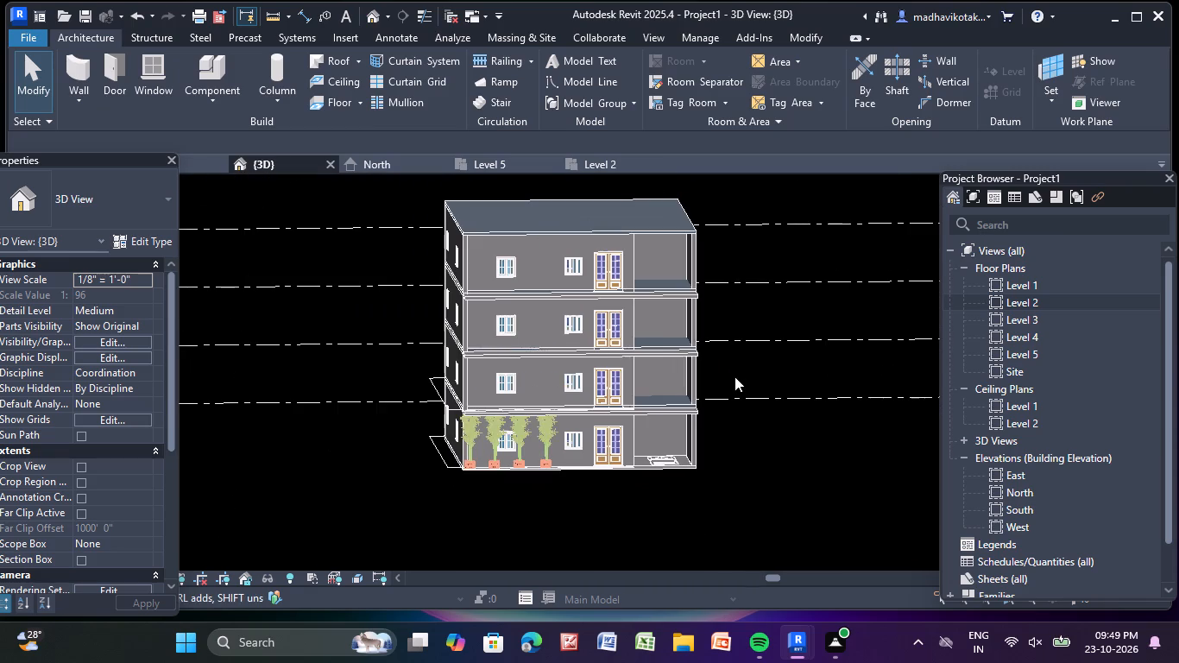
pyautogui.keyDown('shift'); pyautogui.moveTo(732, 376); pyautogui.dragTo(722, 376, button='middle'); pyautogui.keyUp('shift')
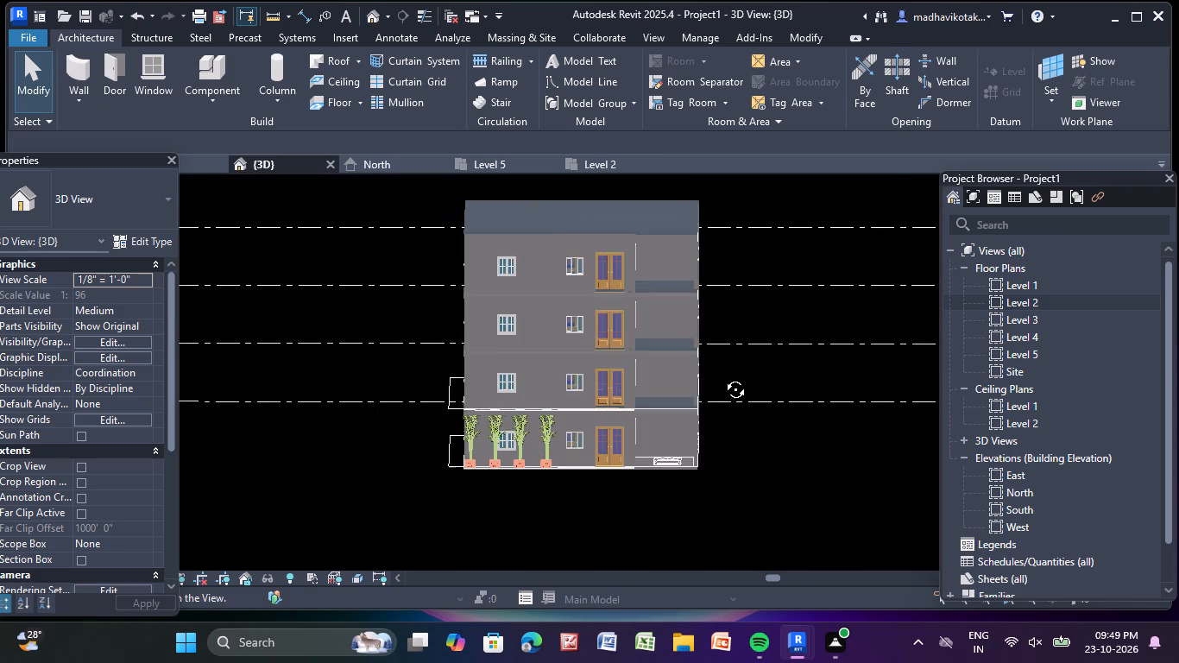
pyautogui.keyDown('shift'); pyautogui.moveTo(722, 376); pyautogui.dragTo(716, 380, button='middle'); pyautogui.keyUp('shift')
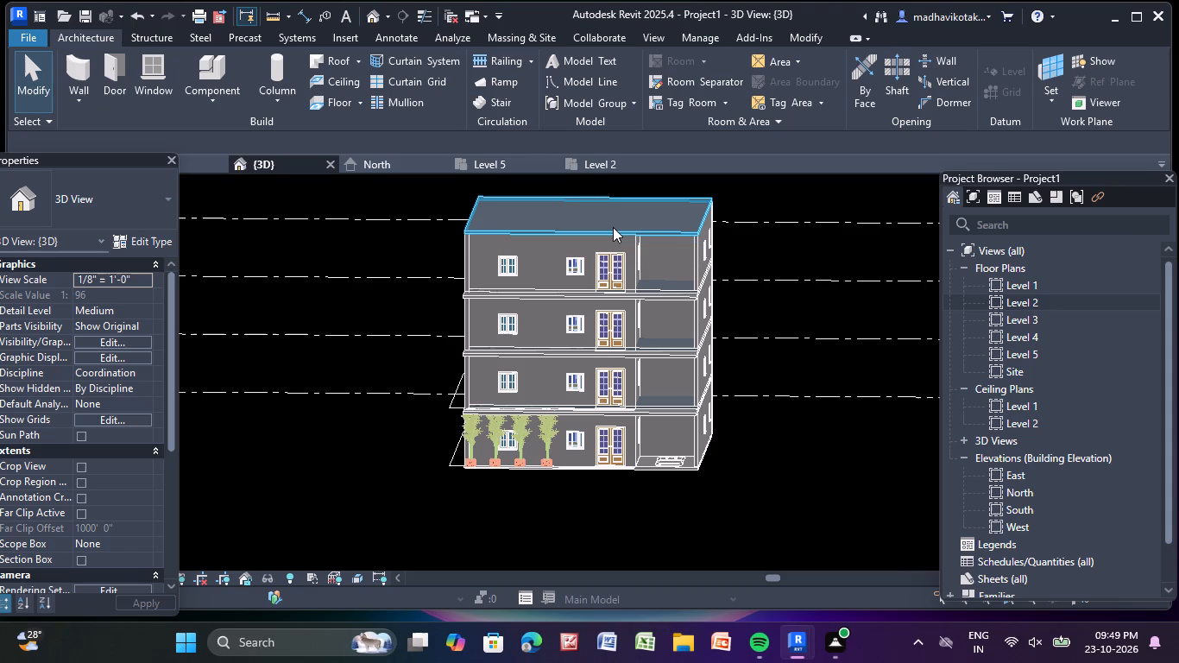
pyautogui.scroll(1, 593, 289)
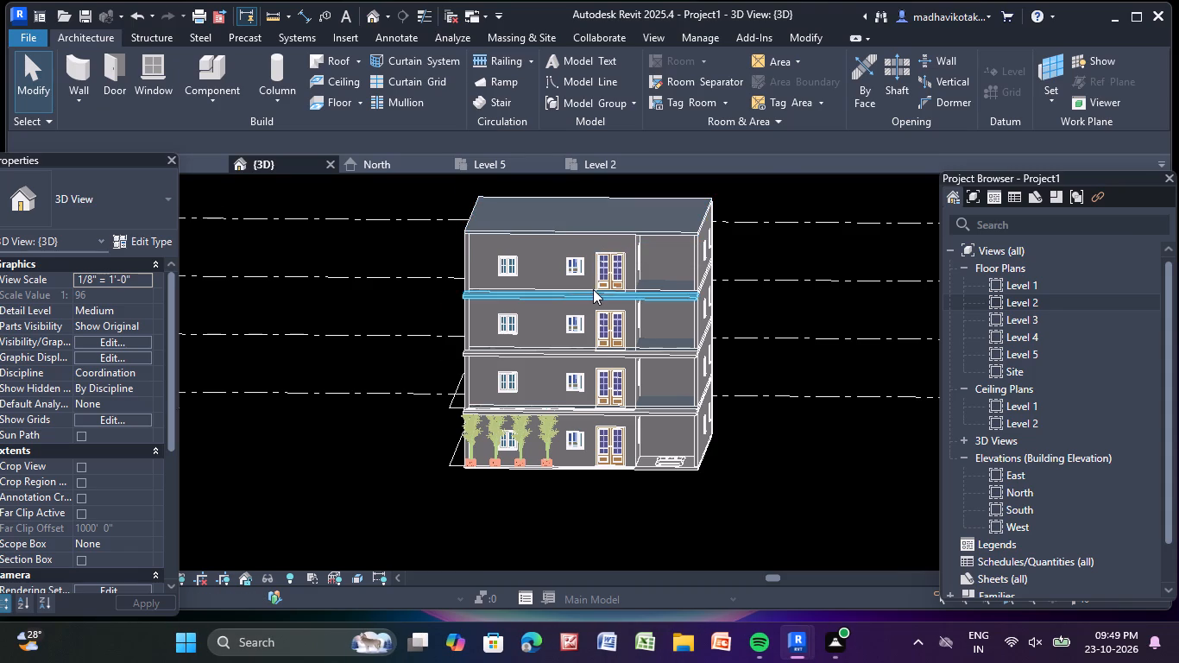
pyautogui.scroll(3, 593, 289)
pyautogui.moveTo(723, 328); pyautogui.dragTo(696, 286, button='middle')
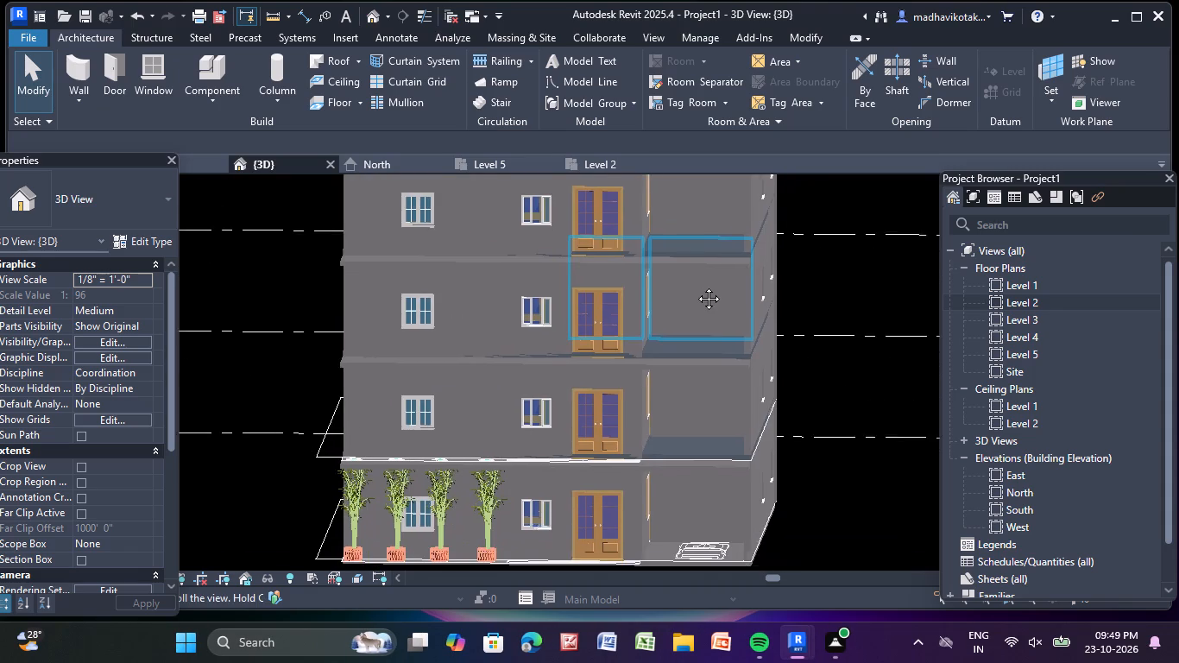
pyautogui.moveTo(696, 286); pyautogui.dragTo(684, 274, button='middle')
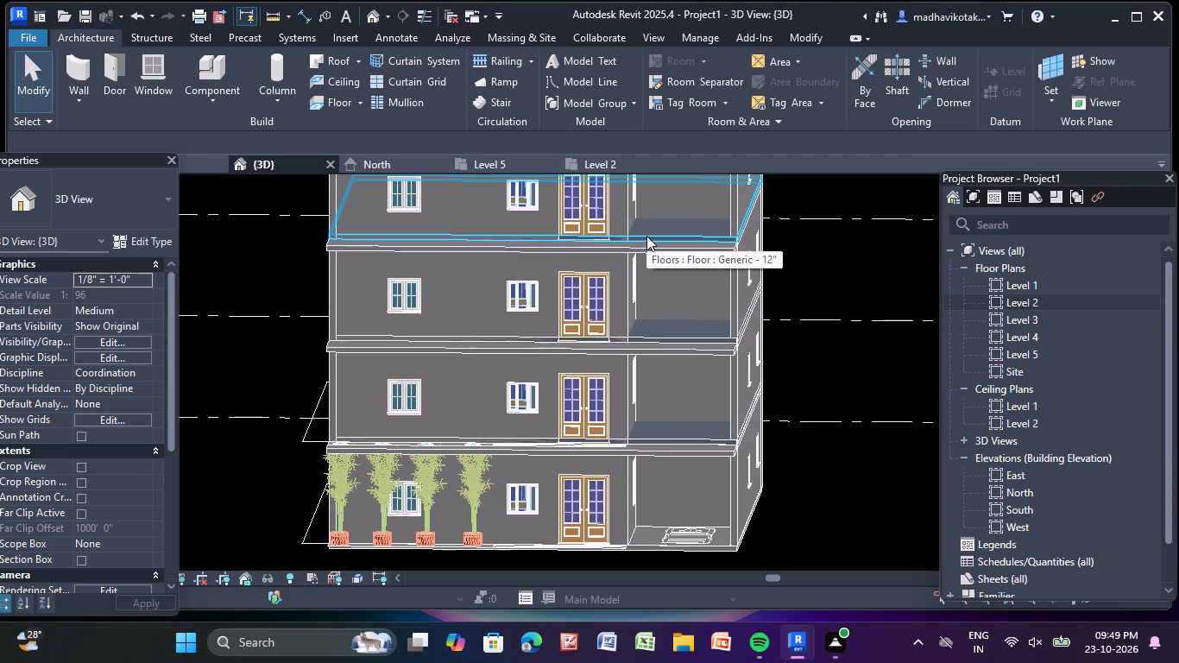
pyautogui.scroll(-4, 646, 236)
pyautogui.moveTo(646, 234); pyautogui.dragTo(646, 316, button='middle')
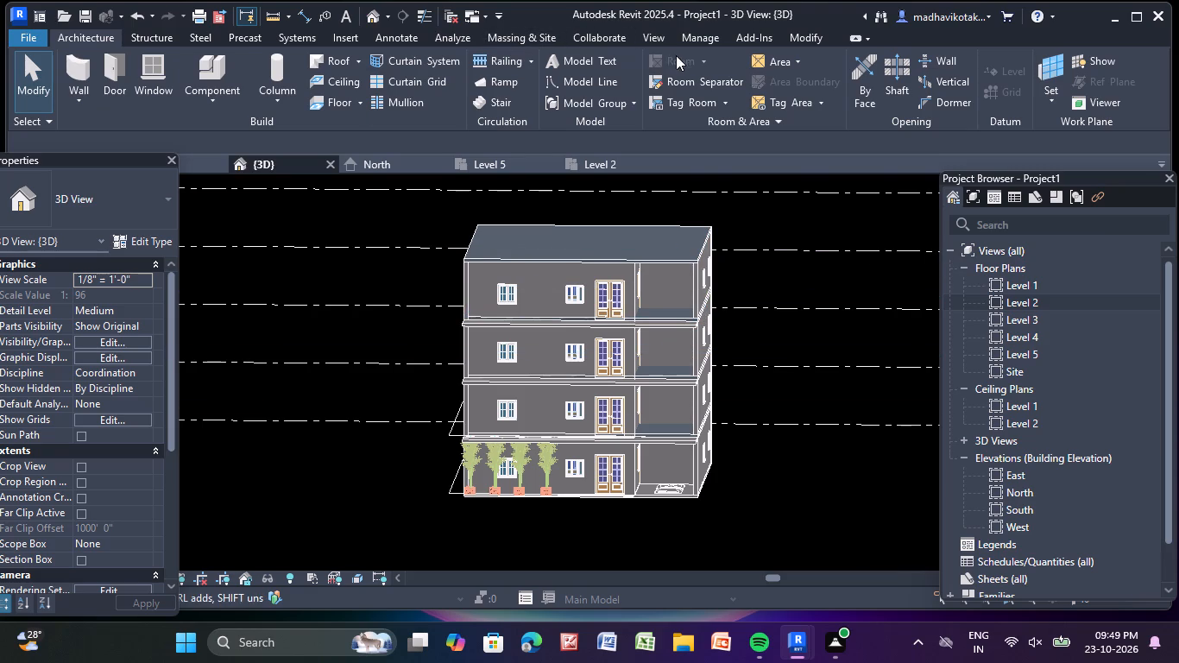
# Start a new building component schedule for the Doors category, named Door Schedule, with the New Construction phase.
pyautogui.click(655, 41)
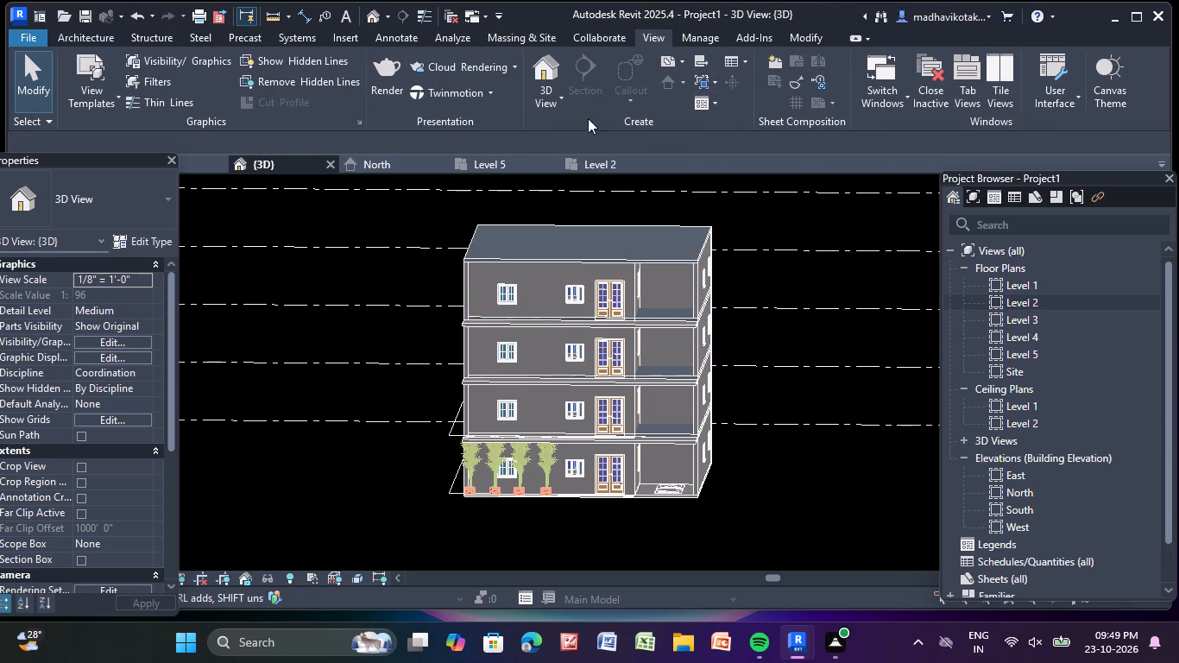
pyautogui.click(734, 62)
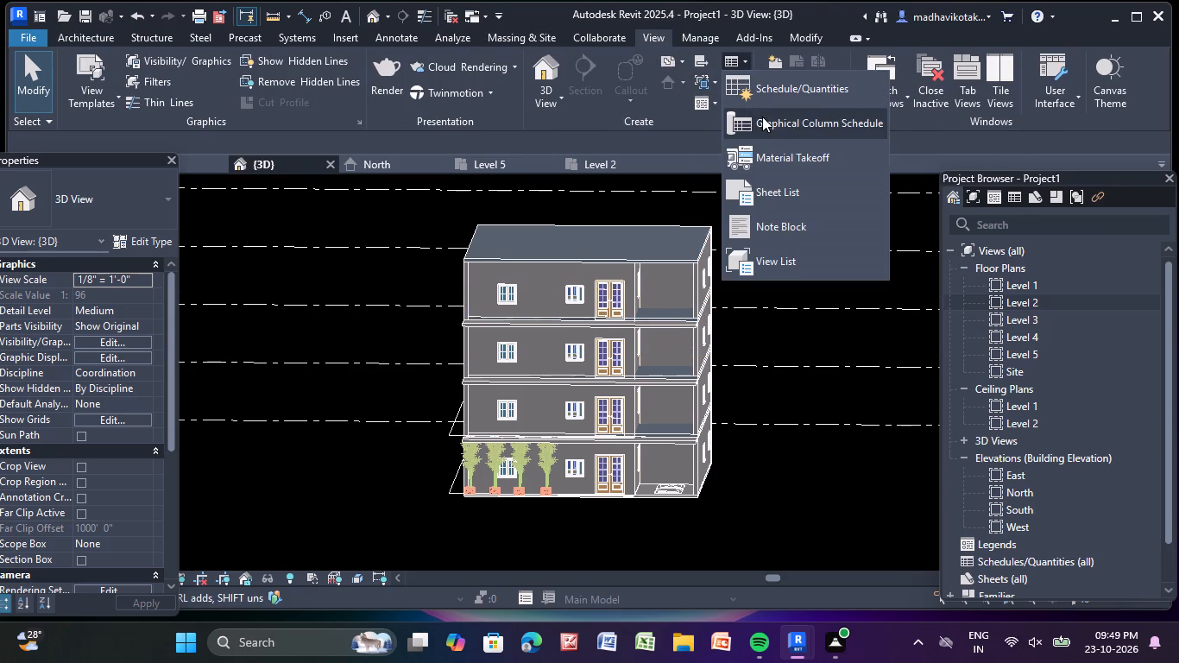
pyautogui.click(769, 92)
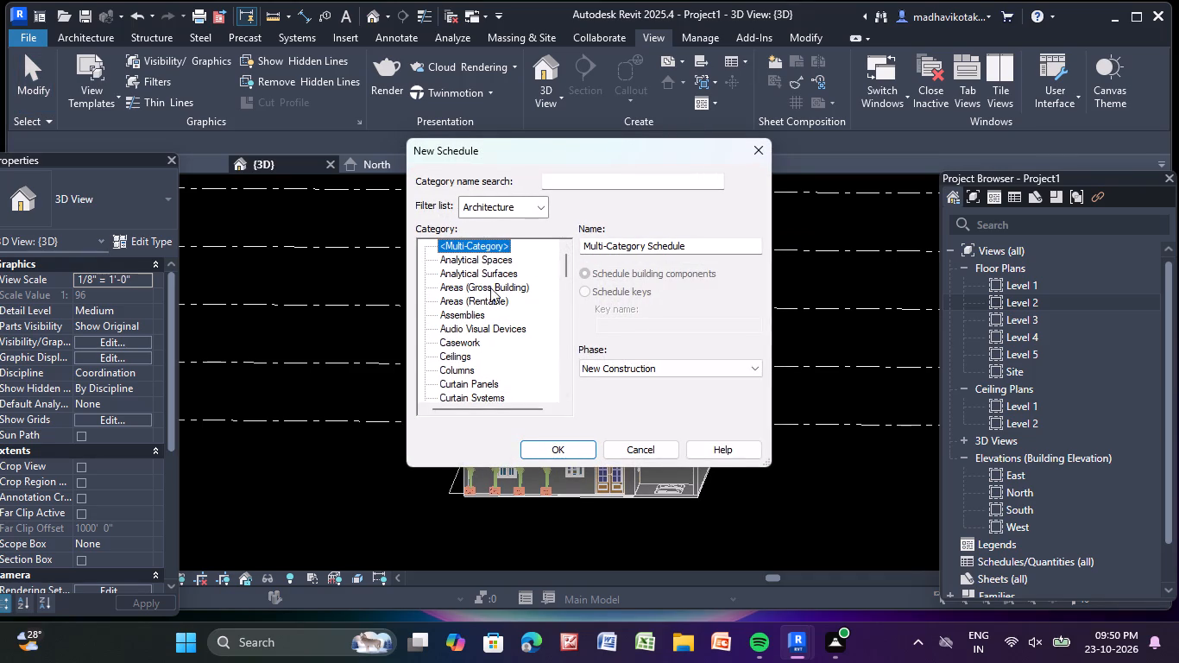
pyautogui.scroll(4, 485, 289)
pyautogui.scroll(-3, 485, 290)
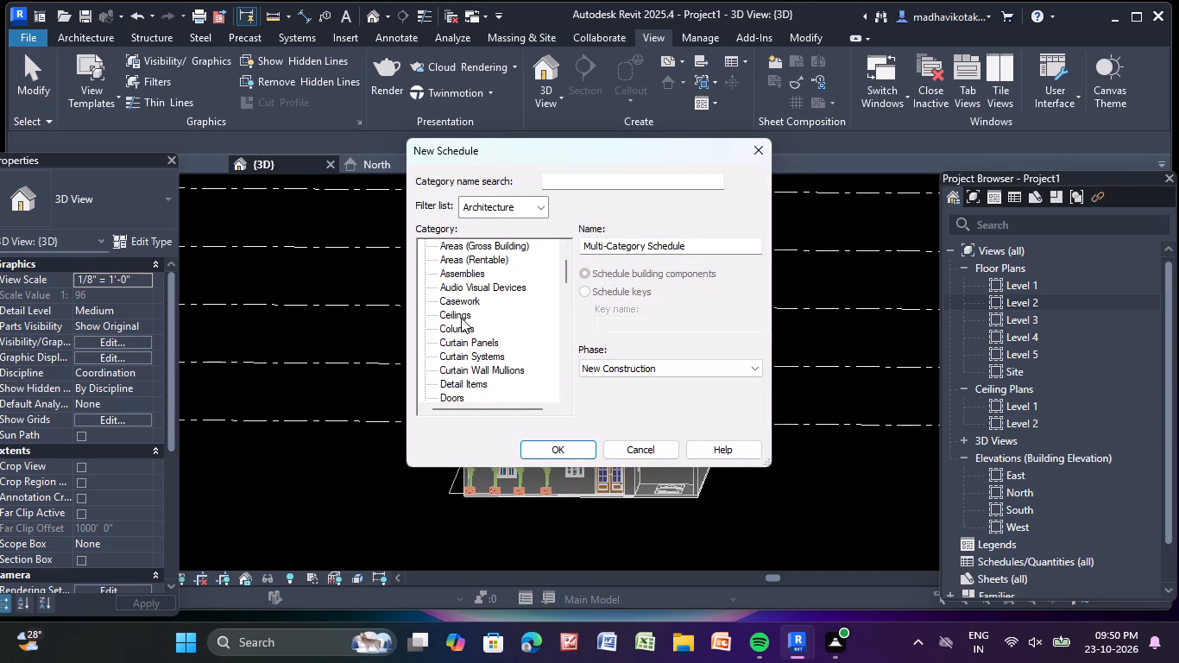
pyautogui.click(440, 392)
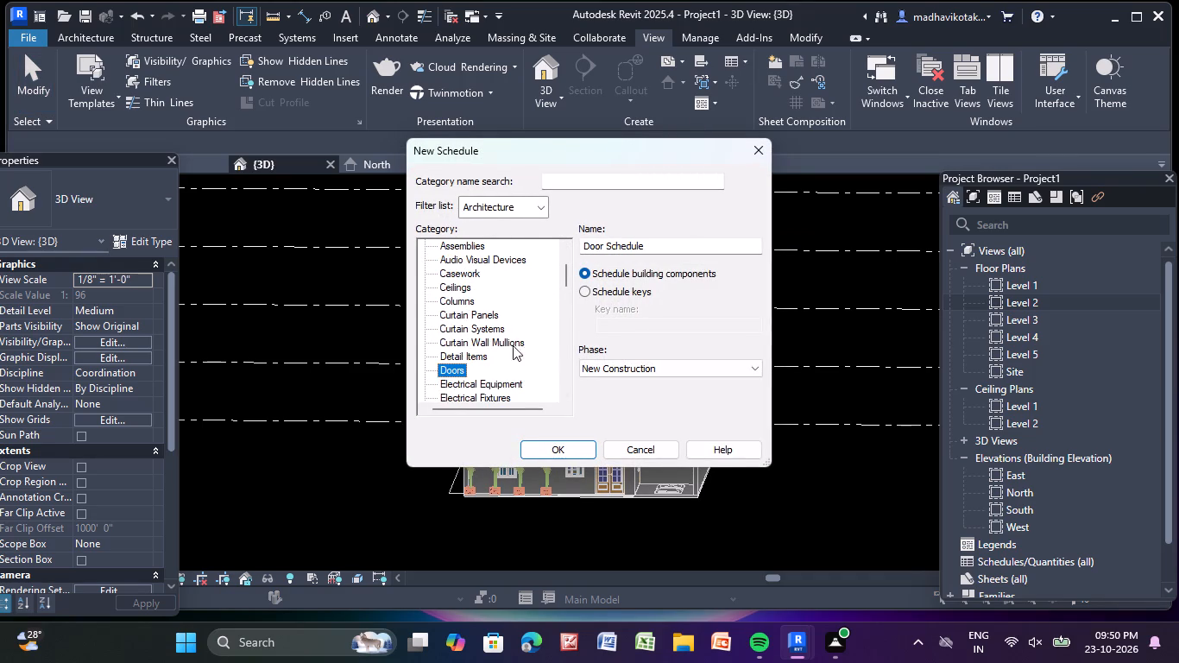
pyautogui.click(643, 191)
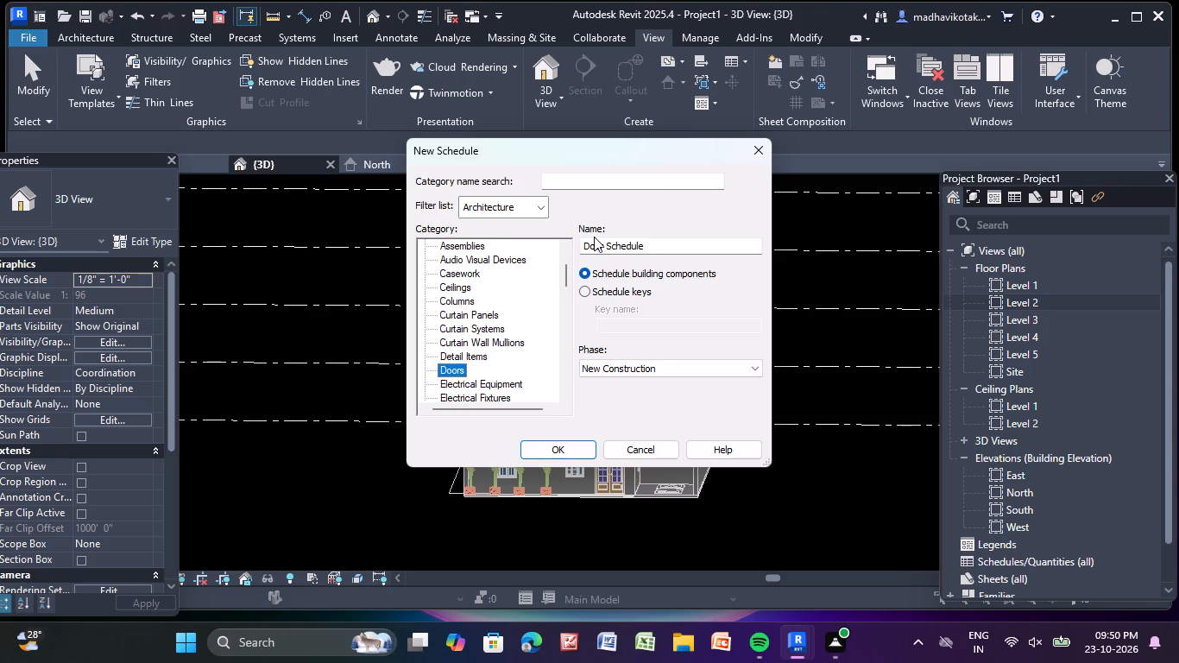
pyautogui.click(594, 237)
pyautogui.click(664, 370)
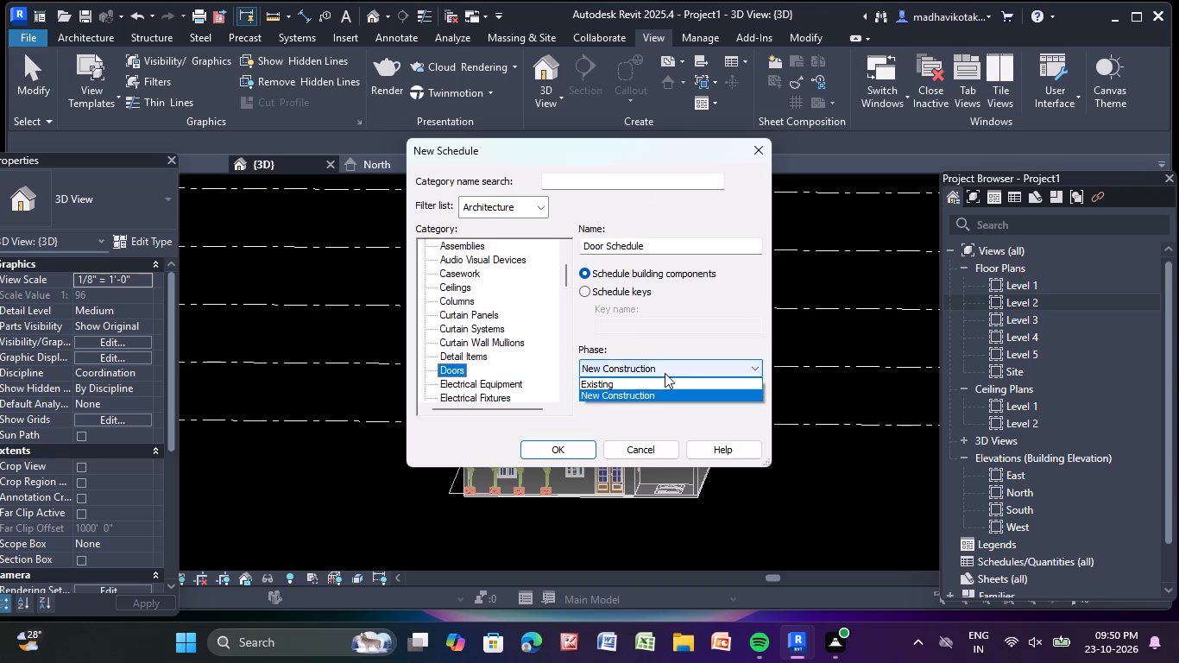
pyautogui.click(669, 382)
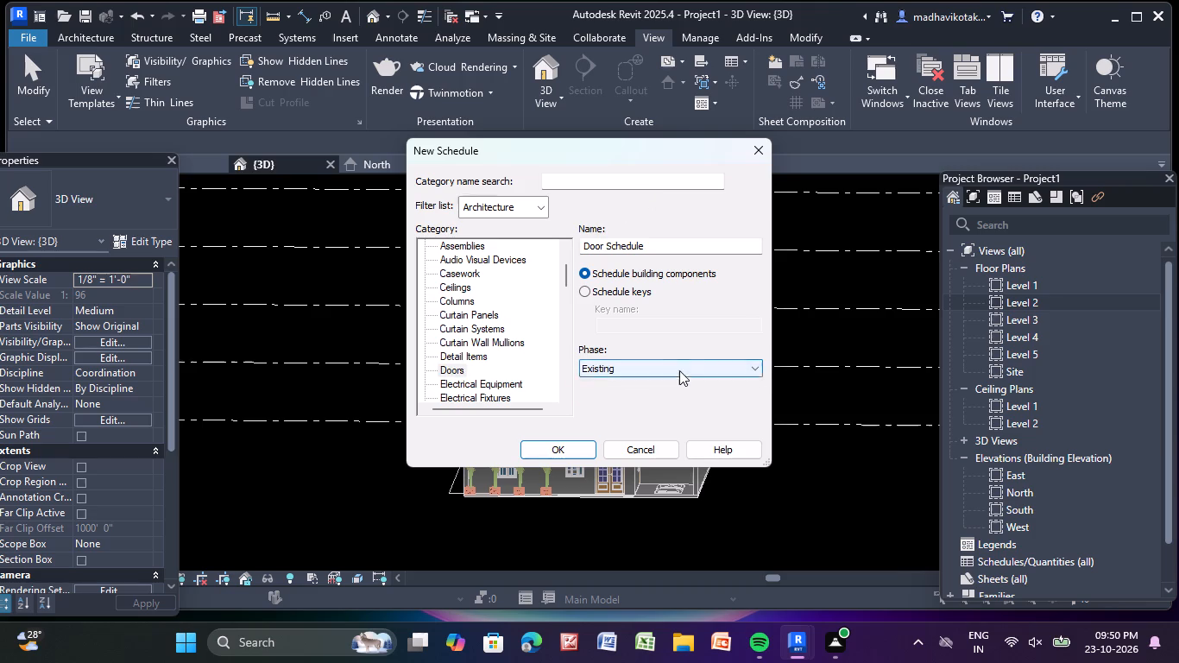
pyautogui.click(679, 370)
pyautogui.click(664, 399)
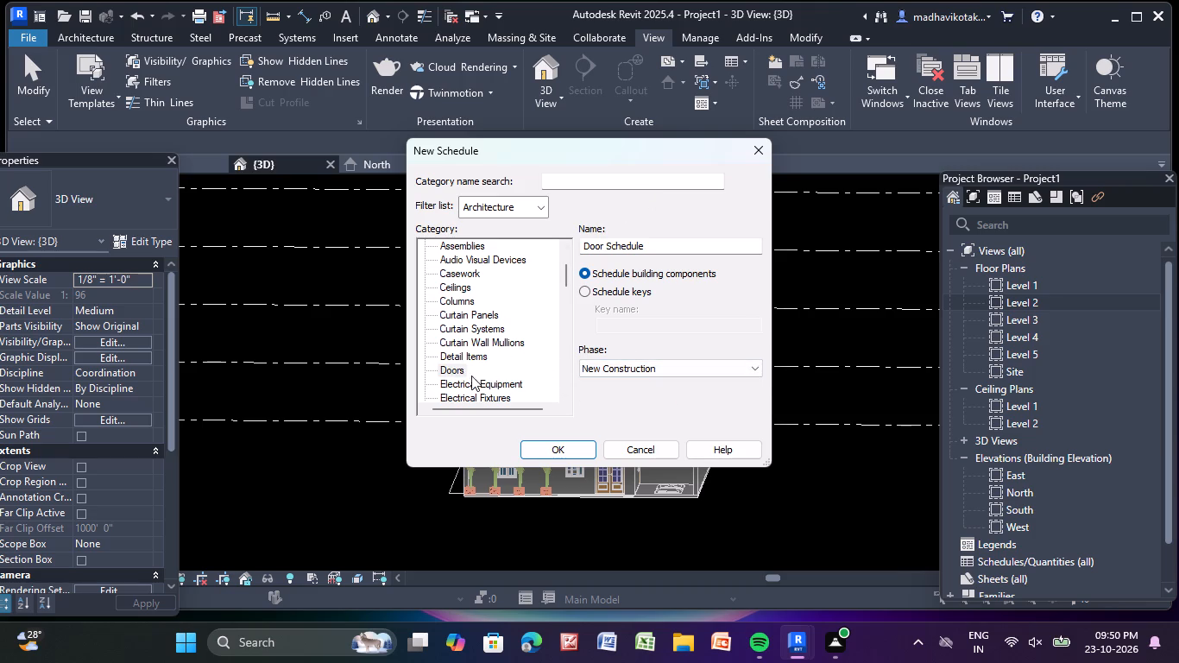
pyautogui.click(463, 369)
pyautogui.click(463, 369)
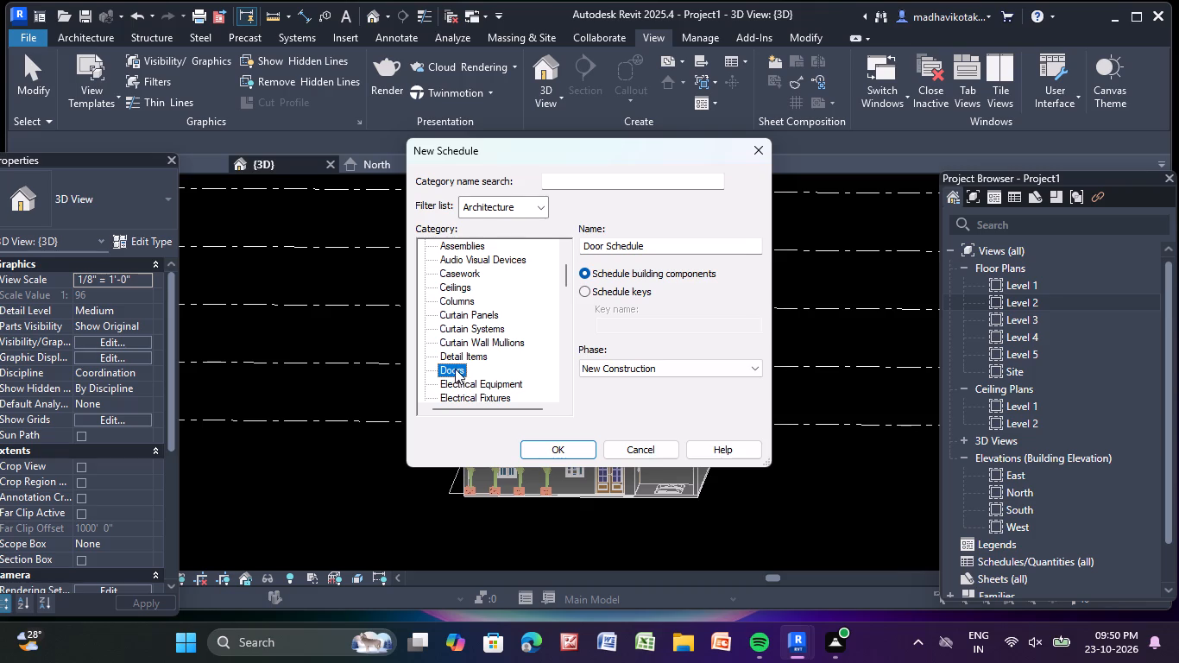
pyautogui.tripleClick(454, 368)
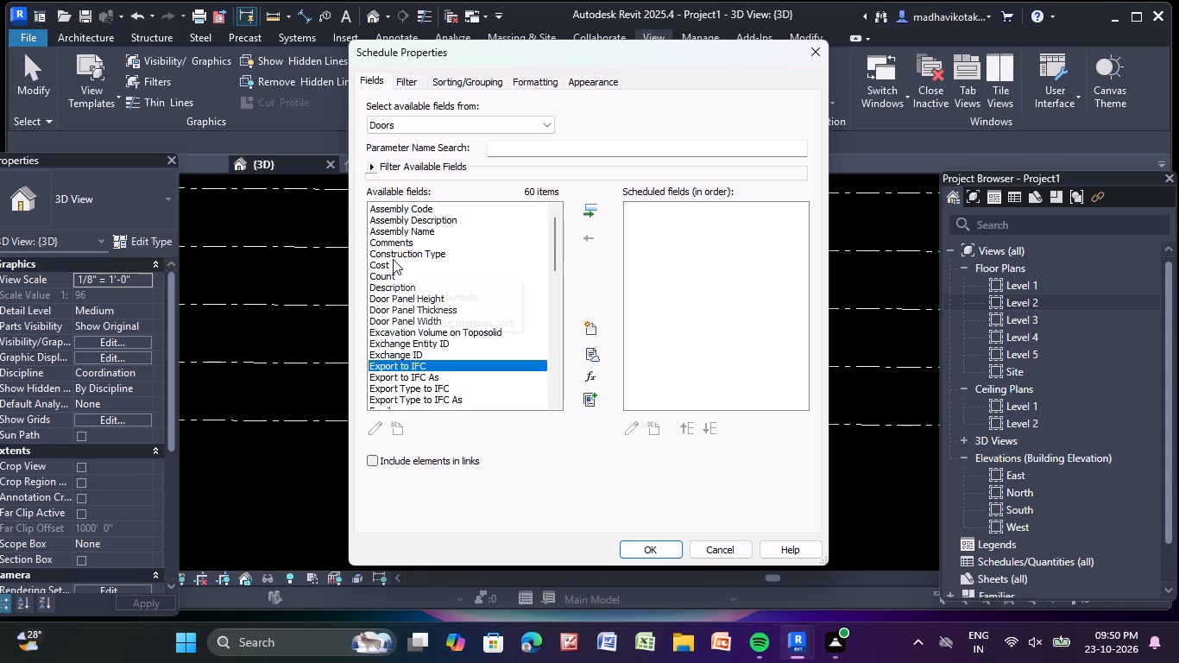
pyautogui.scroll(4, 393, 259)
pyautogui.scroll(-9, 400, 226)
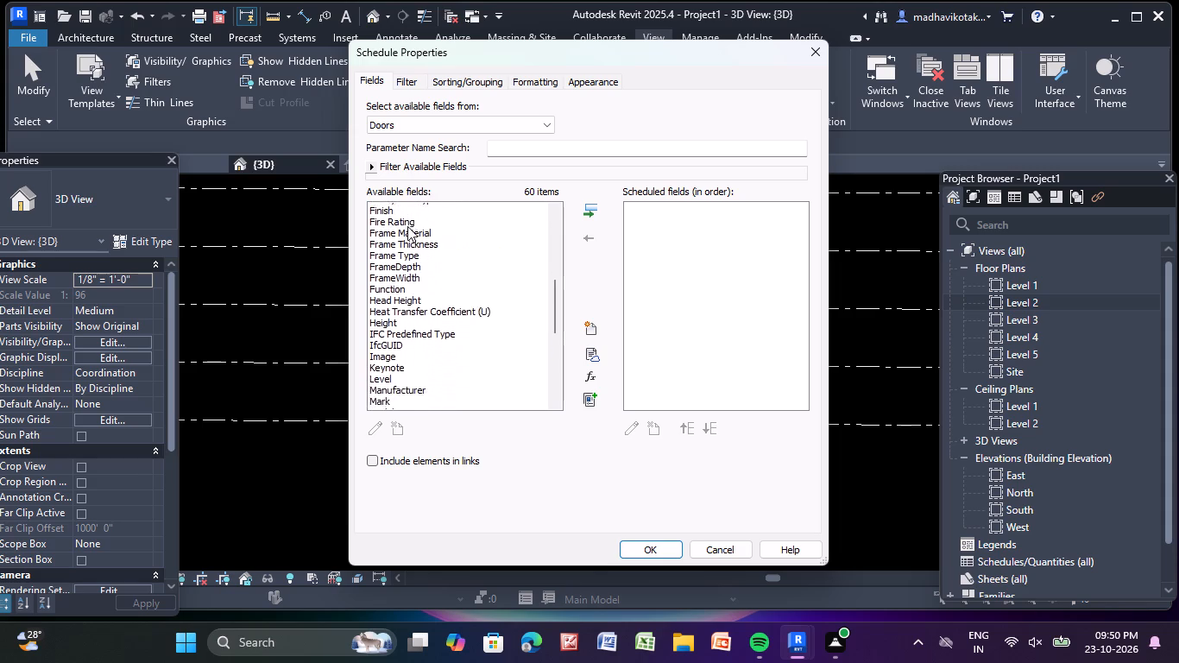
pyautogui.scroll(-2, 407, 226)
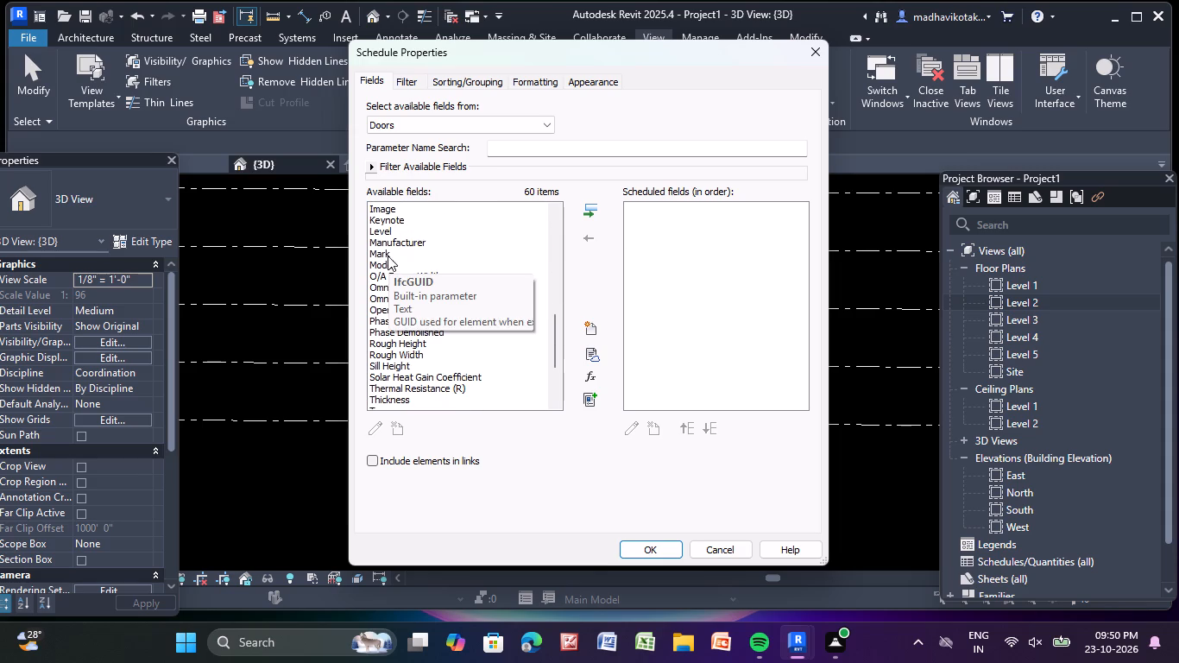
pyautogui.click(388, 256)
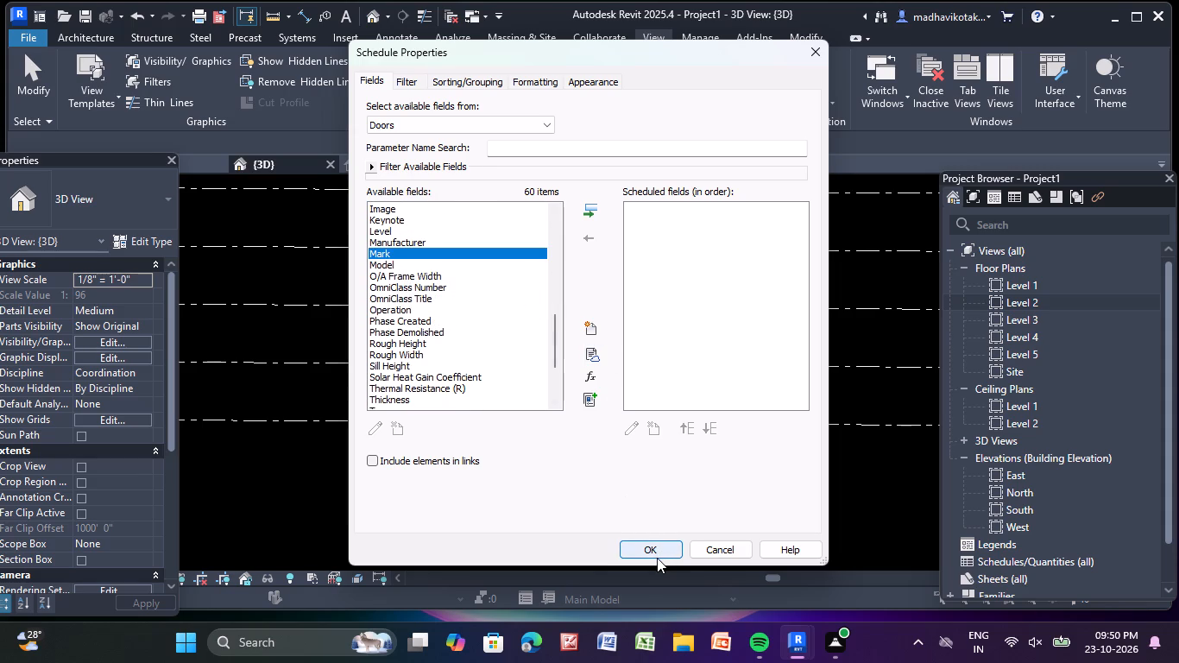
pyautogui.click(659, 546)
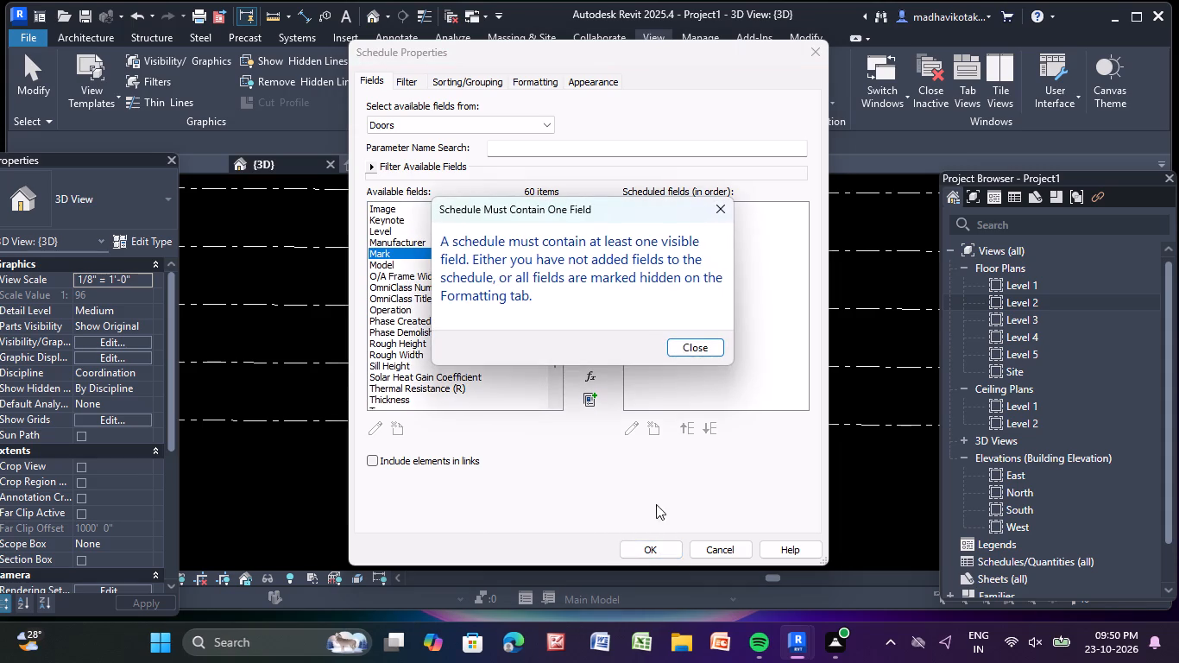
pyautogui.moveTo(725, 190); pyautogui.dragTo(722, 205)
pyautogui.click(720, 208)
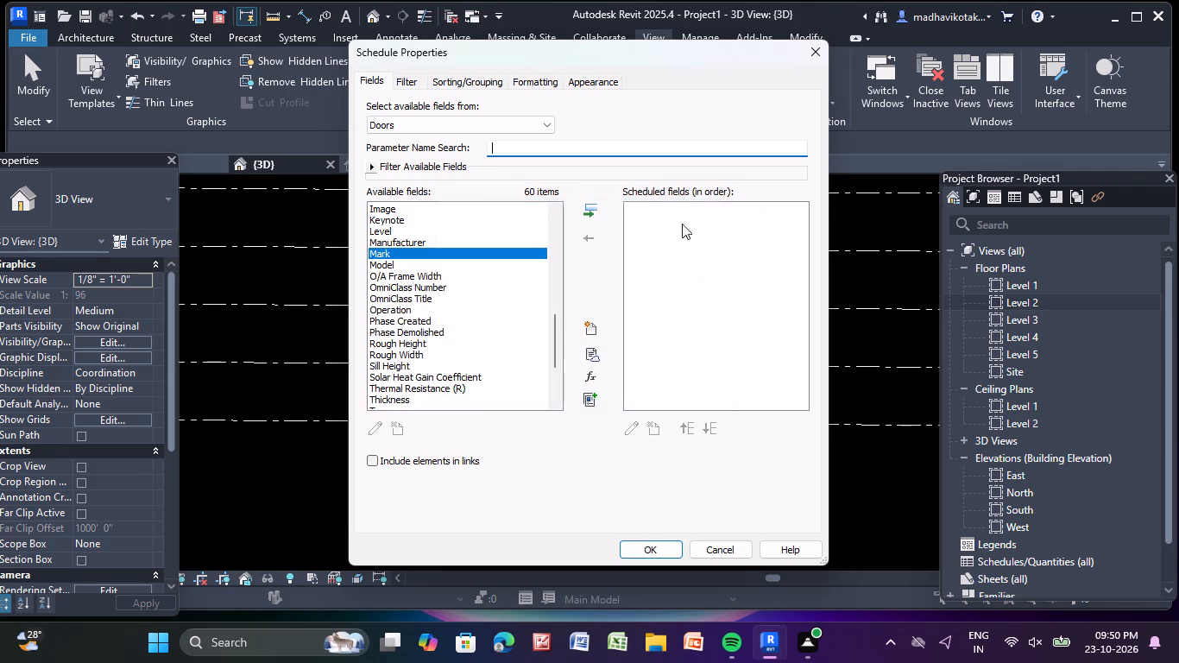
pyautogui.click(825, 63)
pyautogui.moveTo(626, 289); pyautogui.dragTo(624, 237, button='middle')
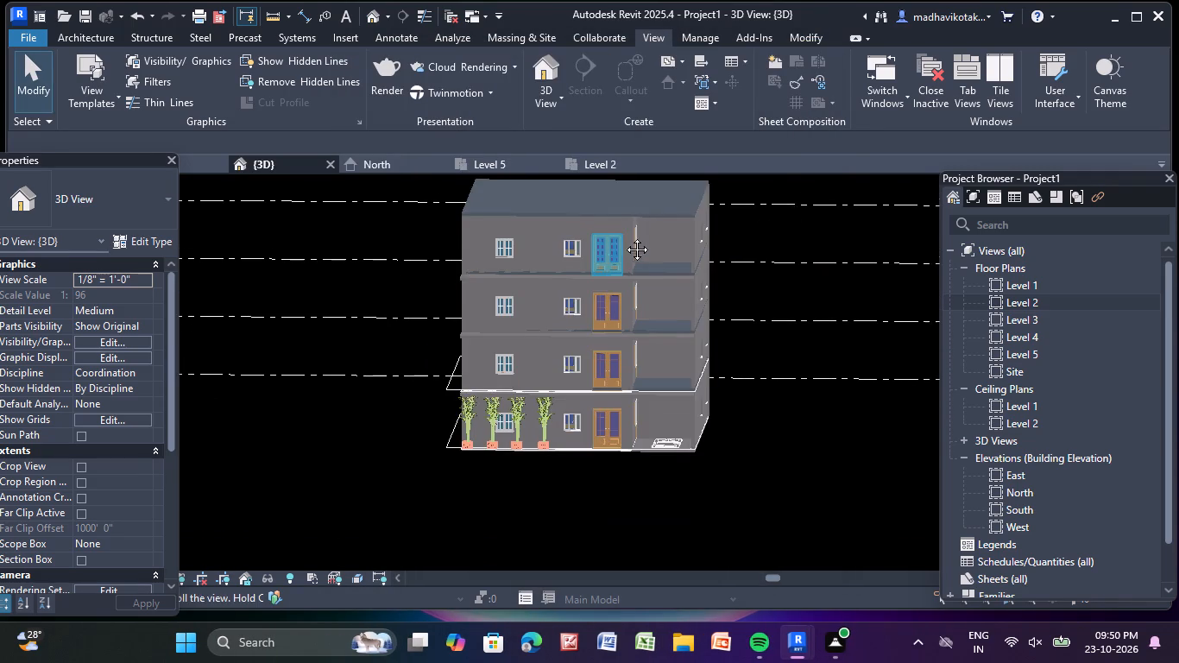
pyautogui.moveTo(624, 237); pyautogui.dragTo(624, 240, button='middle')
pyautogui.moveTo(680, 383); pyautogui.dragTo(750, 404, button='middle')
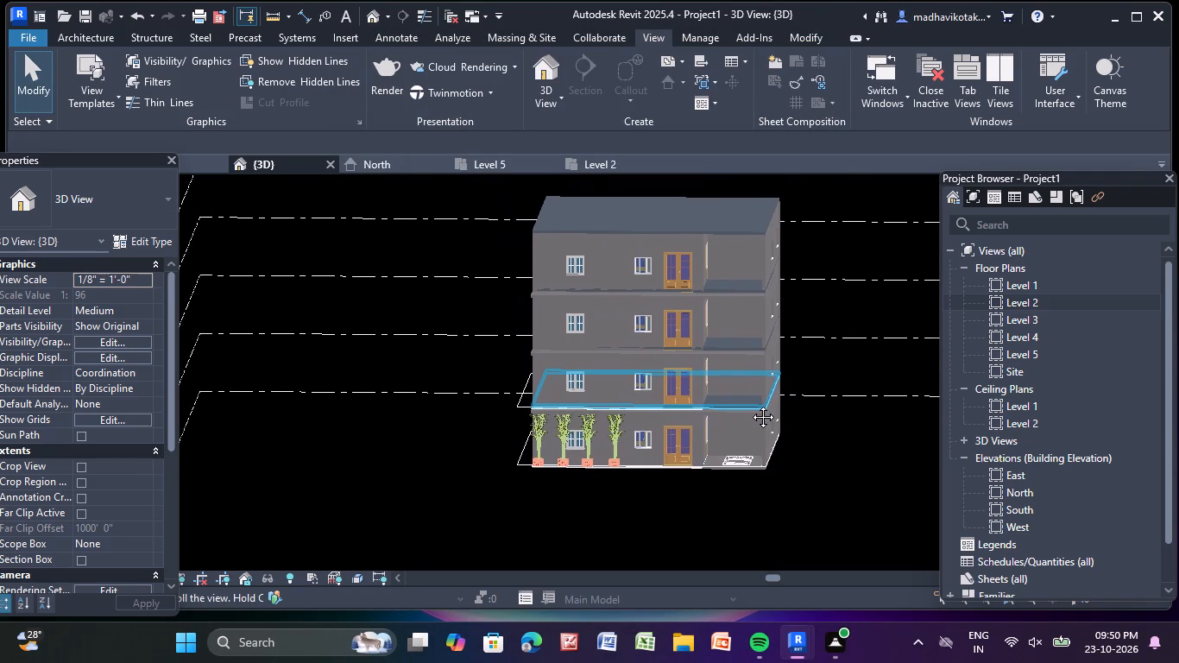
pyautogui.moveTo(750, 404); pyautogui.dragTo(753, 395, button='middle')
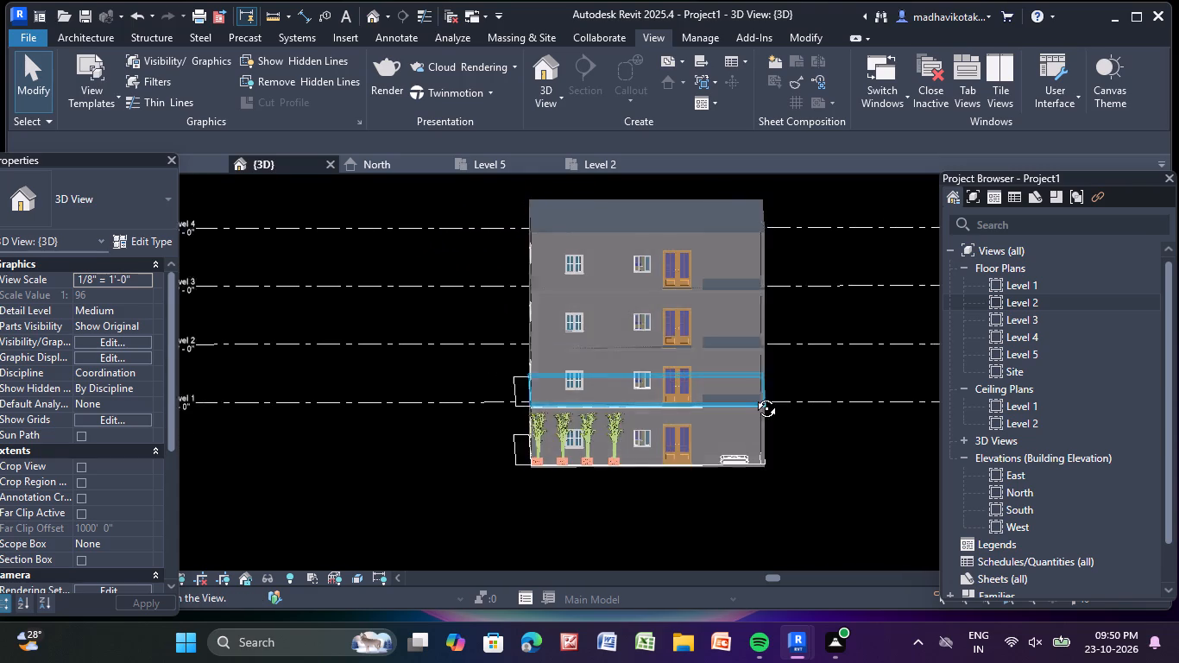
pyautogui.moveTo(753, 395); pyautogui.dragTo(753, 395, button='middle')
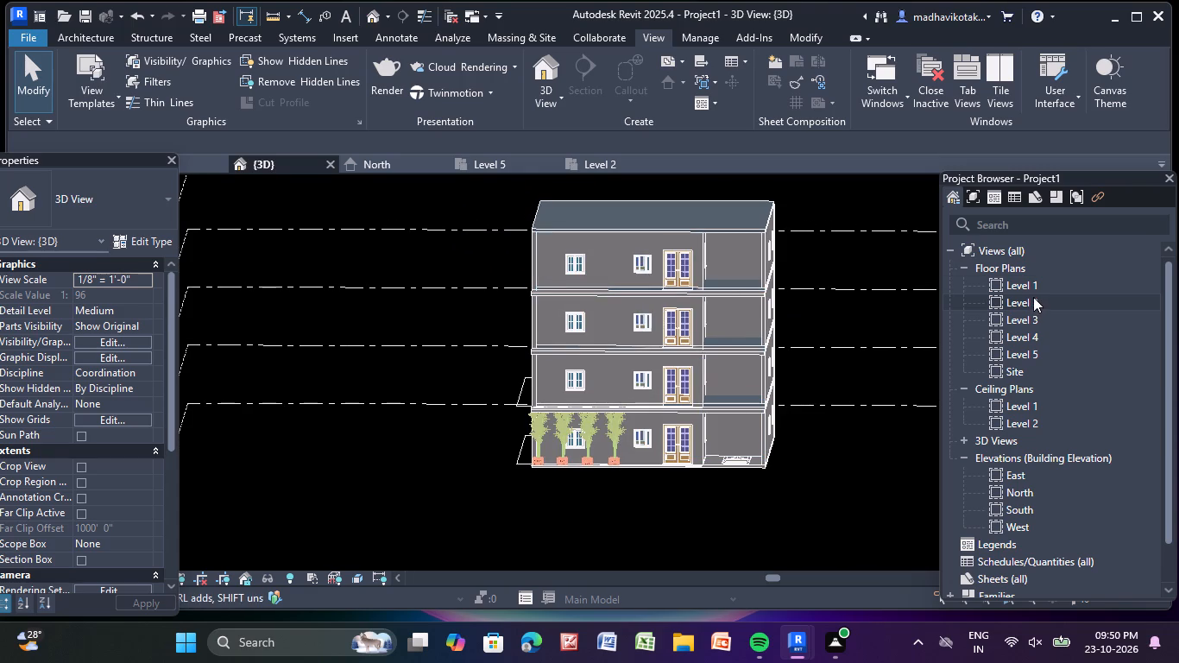
# On Level 2, sketch a Handrail - Rectangular railing along the projecting front slab's two short sides and its roughly 40' front edge.
pyautogui.click(1033, 298)
pyautogui.doubleClick(1026, 302)
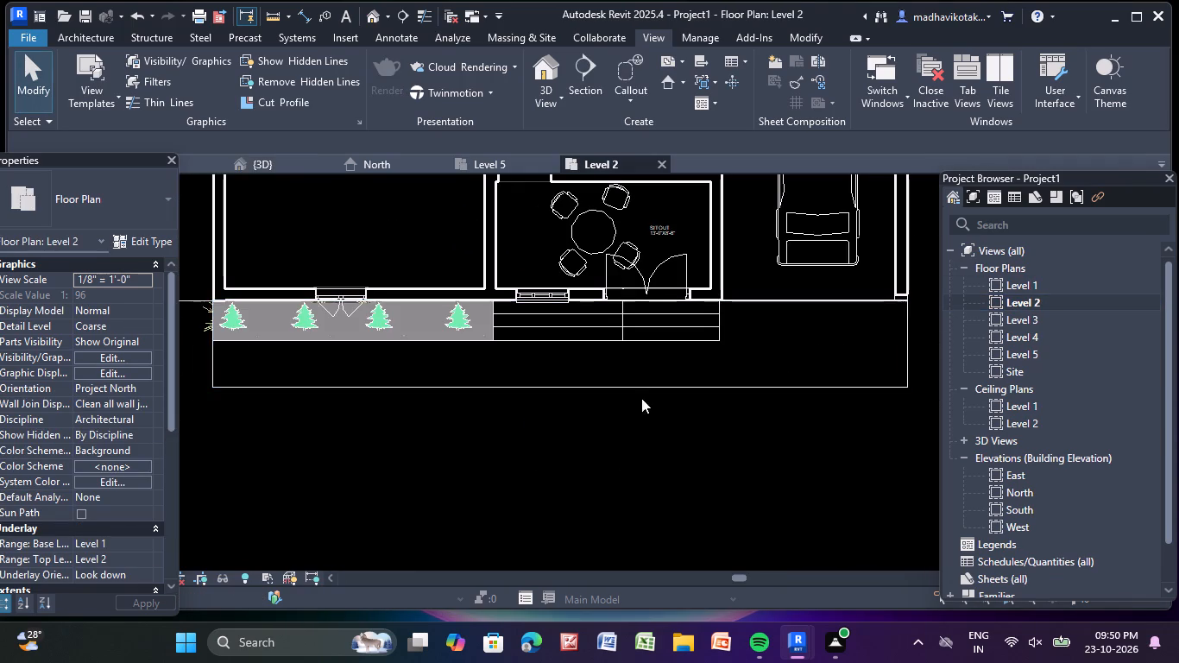
pyautogui.scroll(-2, 591, 373)
pyautogui.moveTo(591, 373); pyautogui.dragTo(628, 408, button='middle')
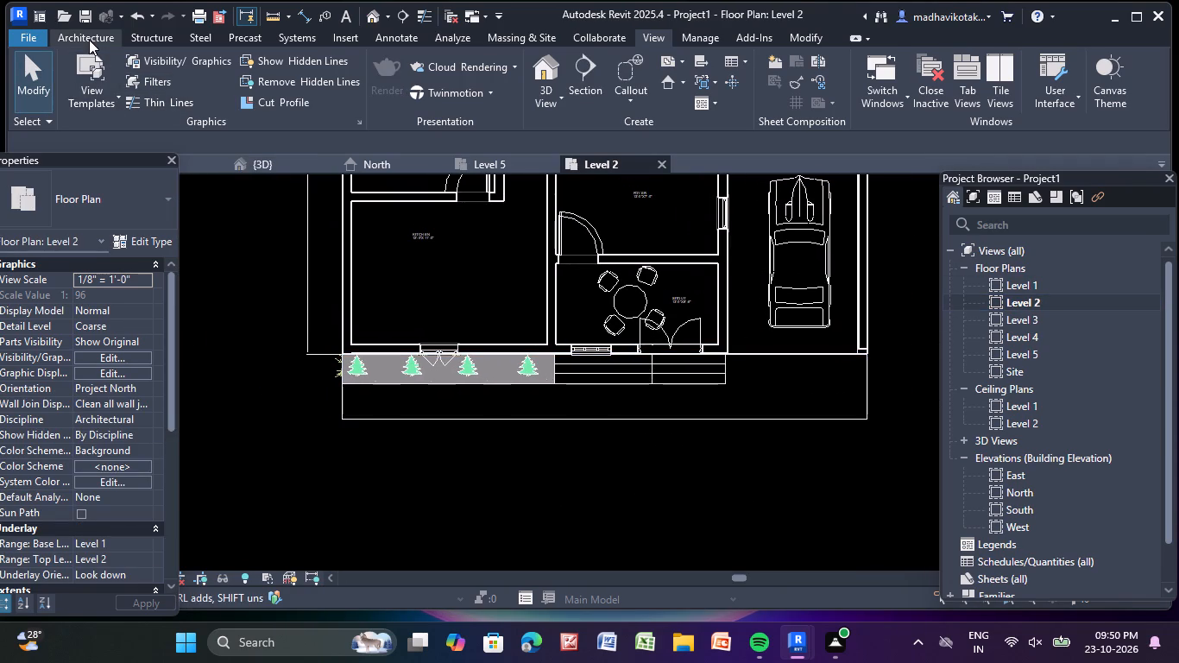
pyautogui.click(89, 39)
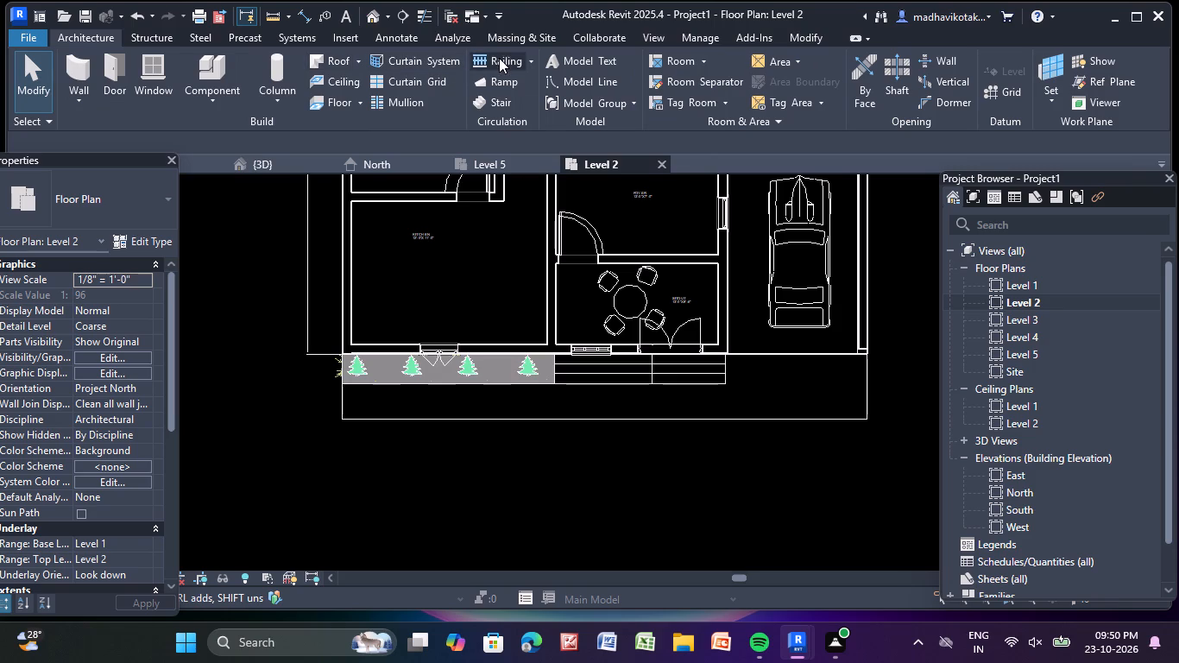
pyautogui.click(499, 58)
pyautogui.click(789, 57)
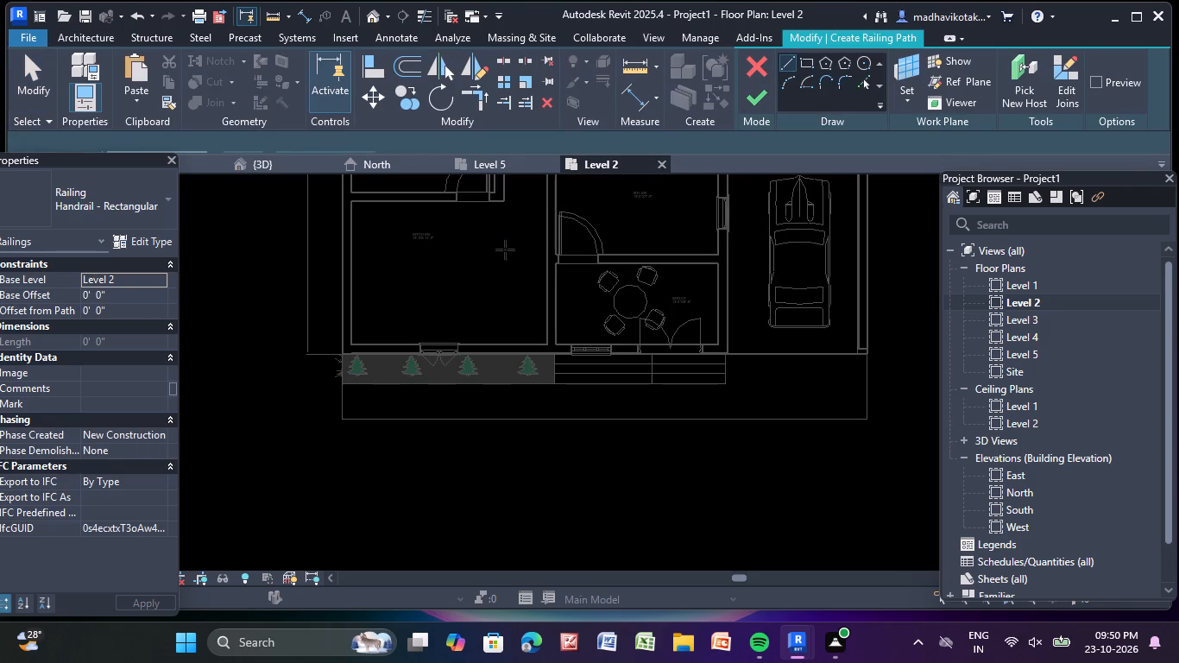
pyautogui.scroll(4, 340, 351)
pyautogui.click(343, 354)
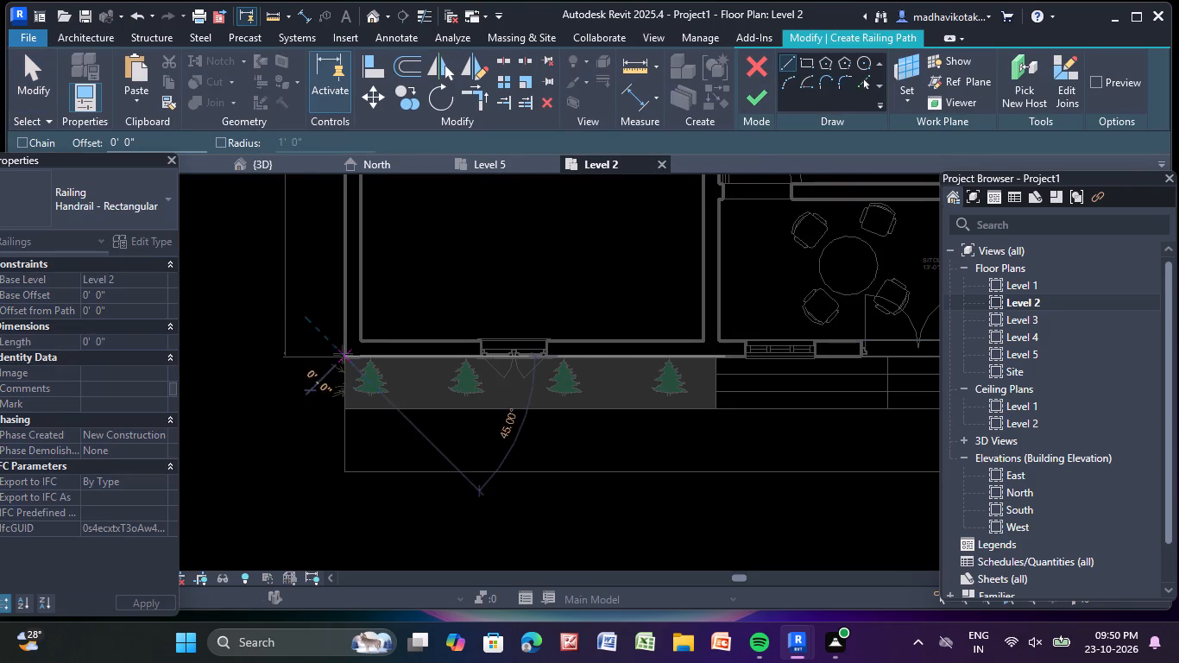
pyautogui.click(348, 470)
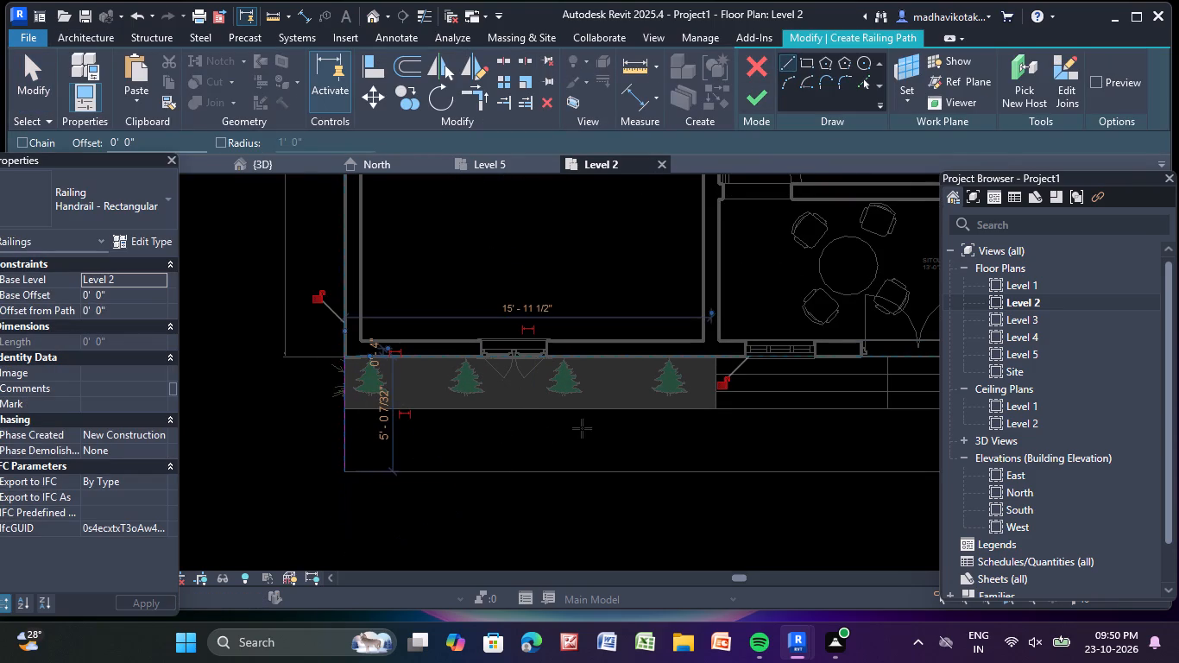
pyautogui.click(346, 473)
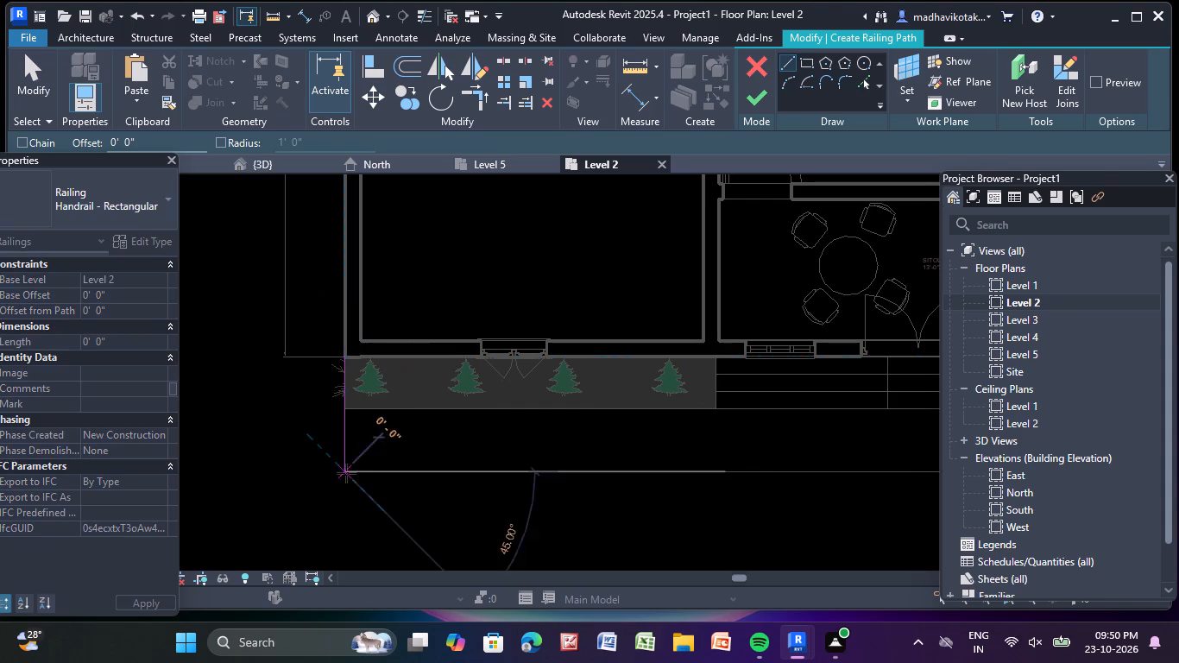
pyautogui.scroll(-3, 728, 445)
pyautogui.moveTo(728, 446); pyautogui.dragTo(156, 379, button='middle')
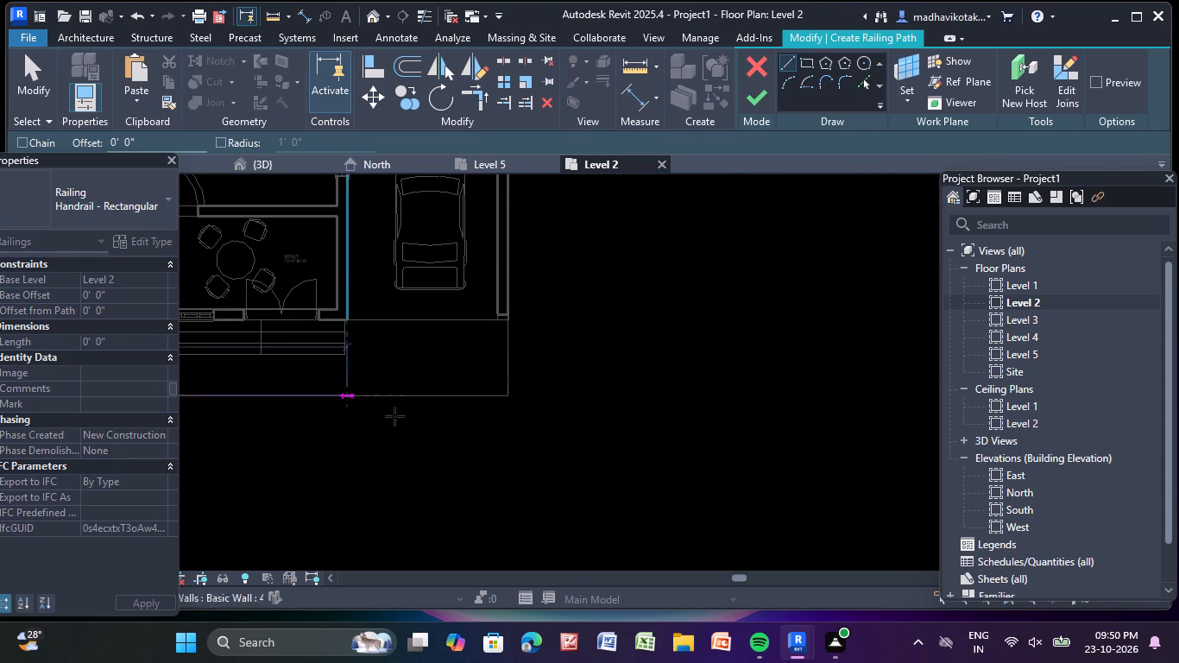
pyautogui.click(510, 400)
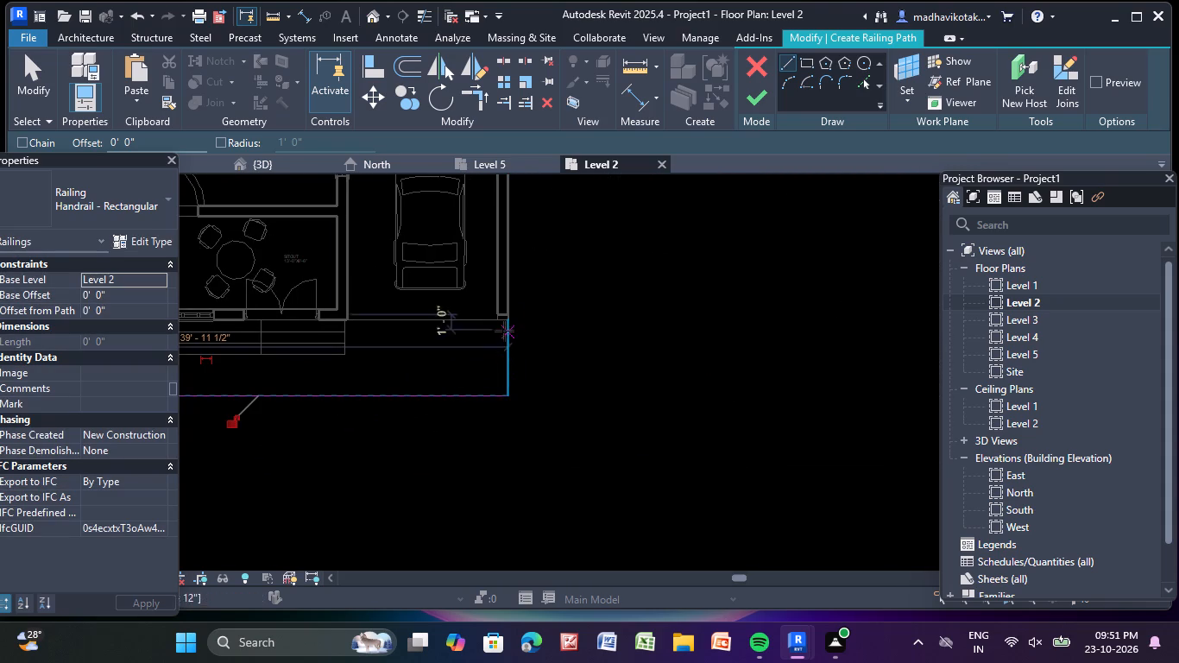
pyautogui.click(505, 318)
pyautogui.click(514, 395)
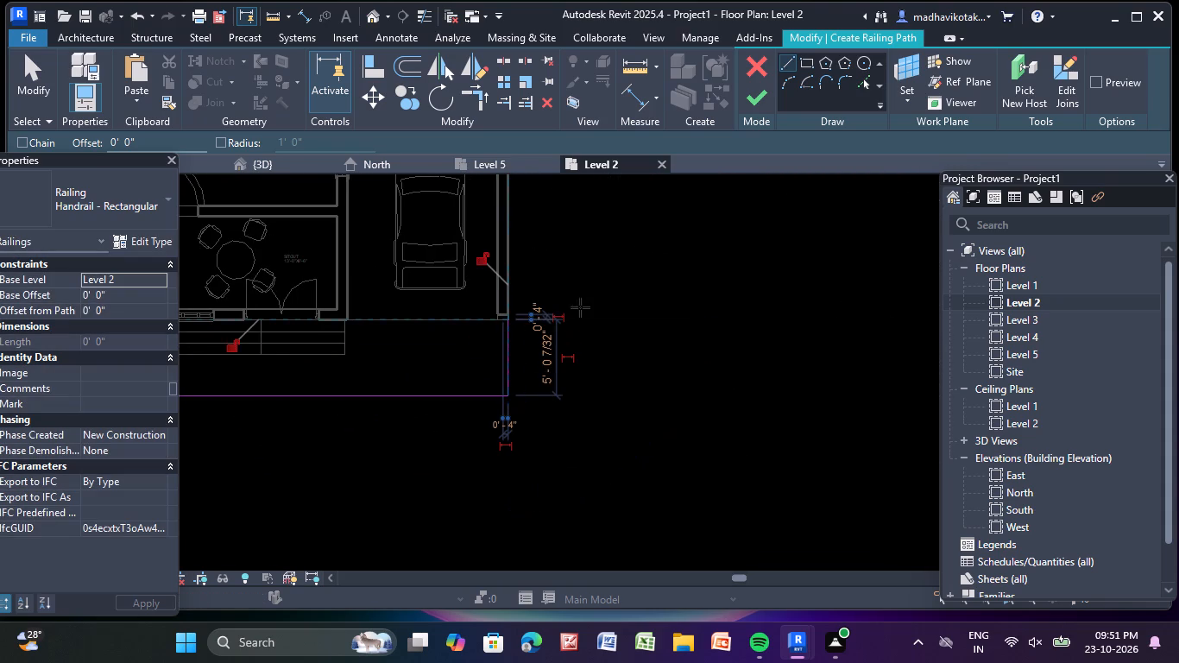
pyautogui.click(760, 92)
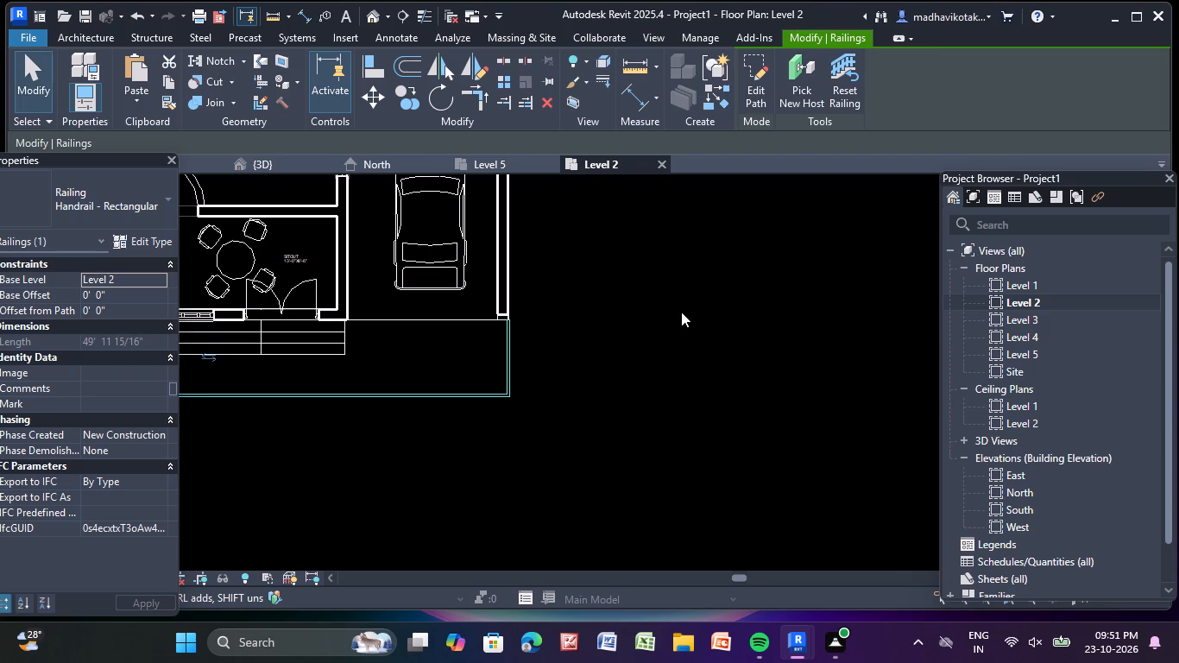
pyautogui.click(681, 312)
# In the 3D view, copy the Level 2 front railing and paste it aligned to Level 3 and Level 4.
pyautogui.scroll(-7, 684, 302)
pyautogui.moveTo(684, 313); pyautogui.dragTo(684, 317, button='middle')
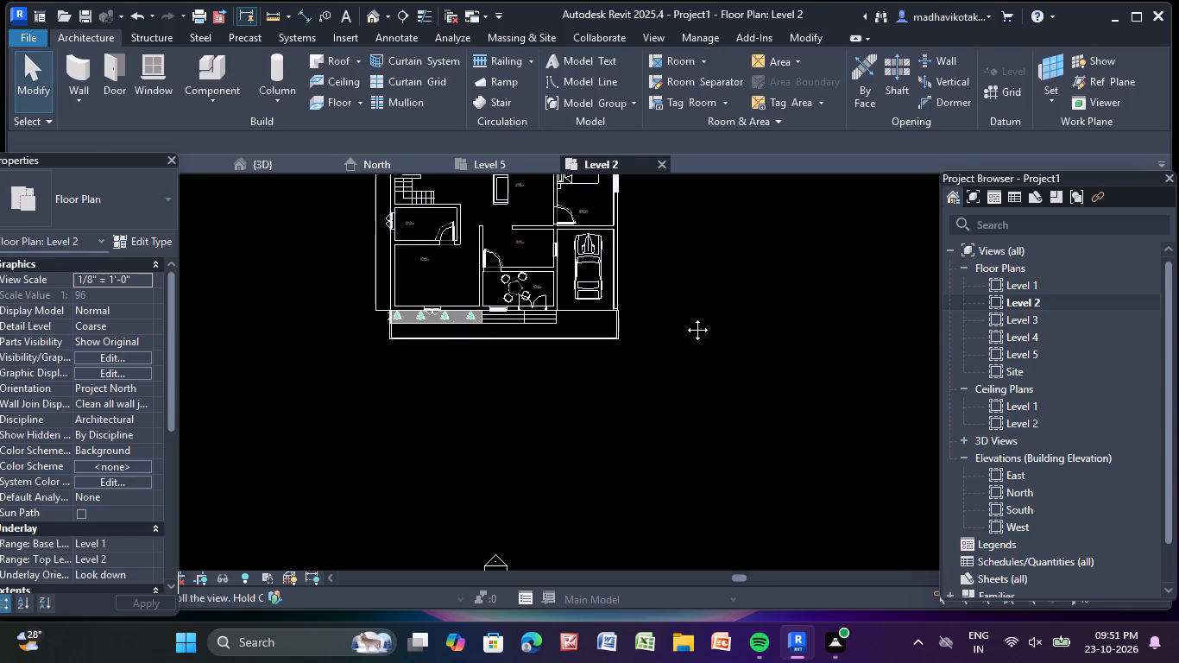
pyautogui.moveTo(684, 317); pyautogui.dragTo(684, 323, button='middle')
pyautogui.click(377, 22)
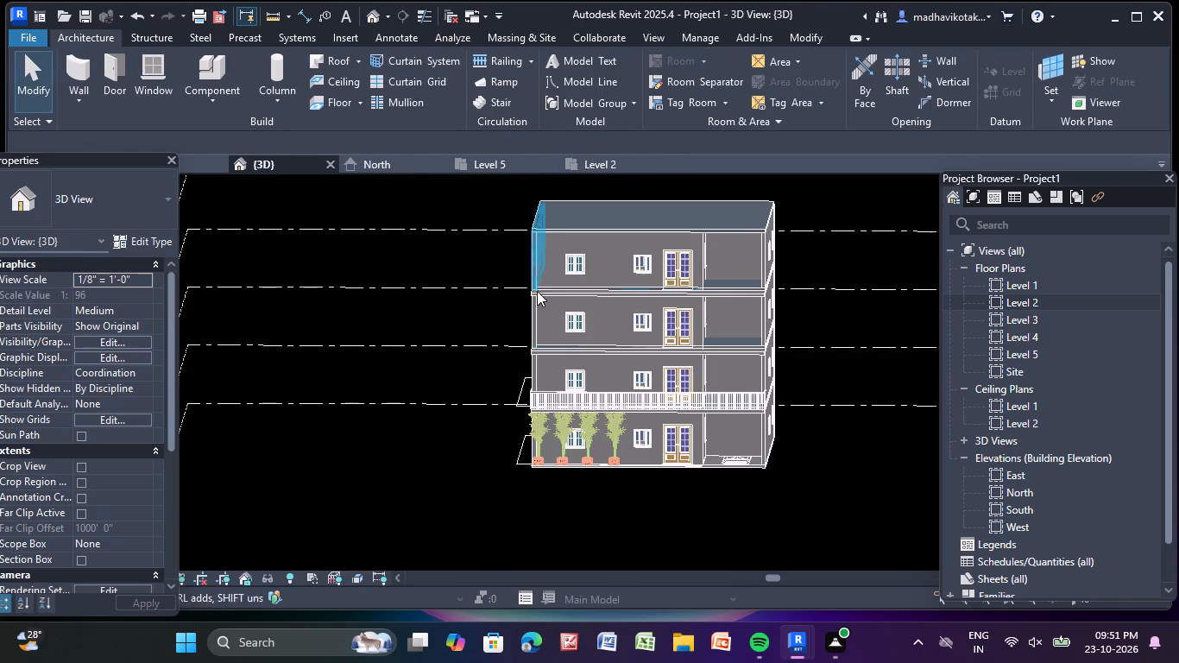
pyautogui.scroll(4, 618, 413)
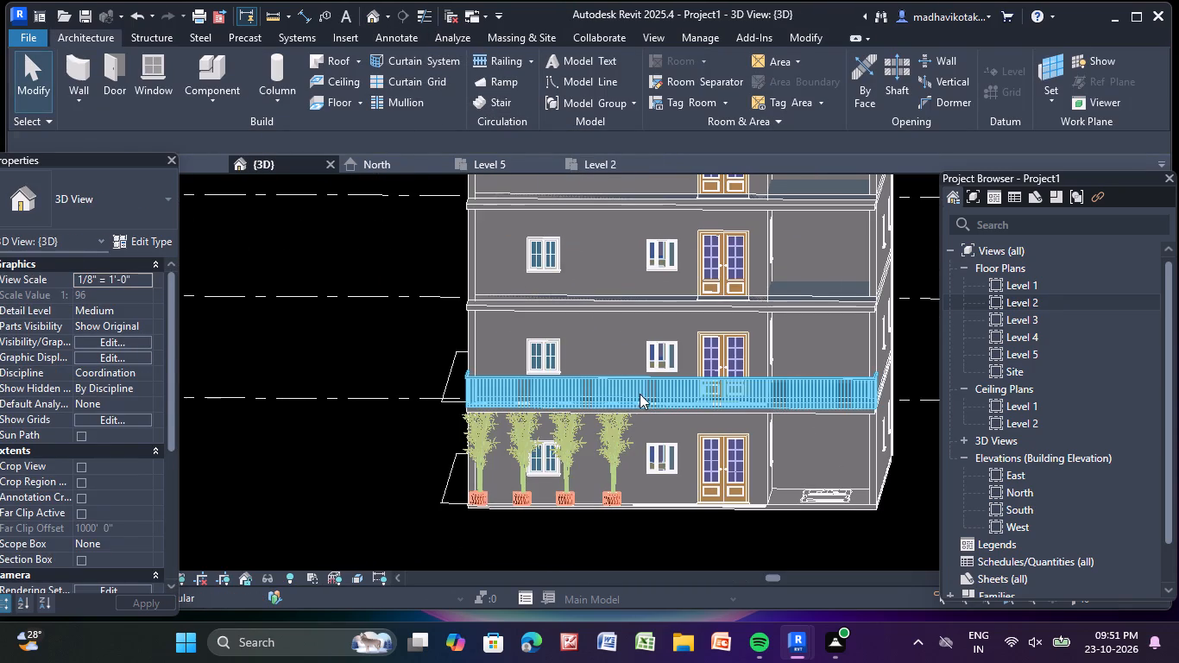
pyautogui.click(640, 394)
pyautogui.click(169, 82)
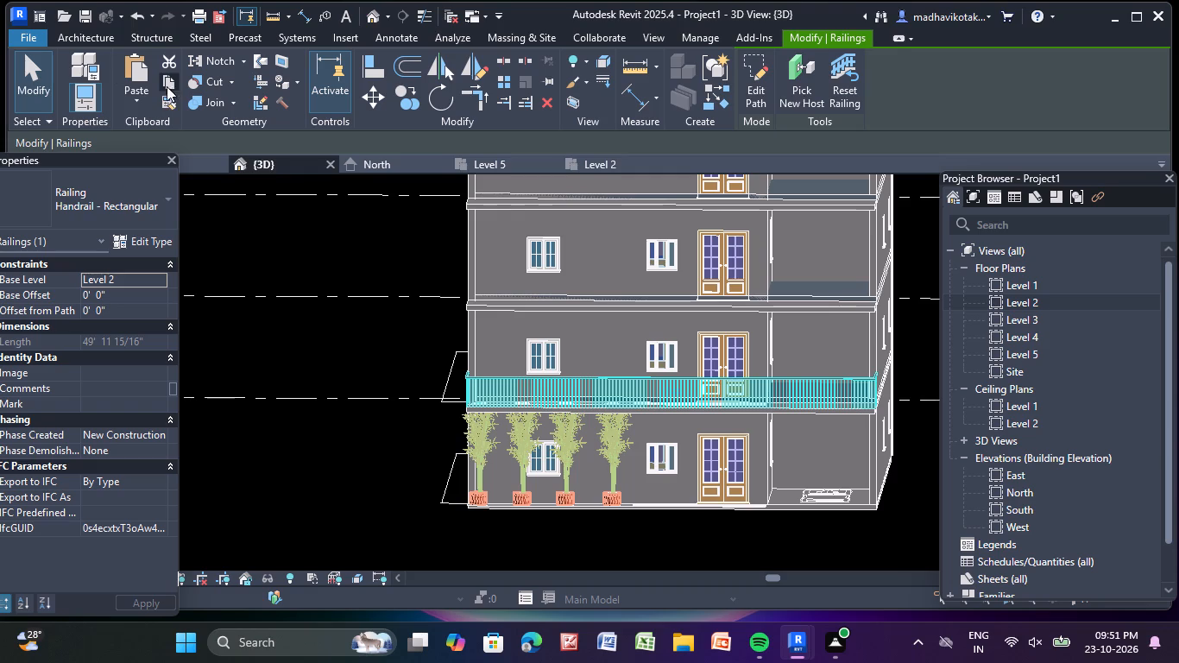
pyautogui.click(140, 94)
pyautogui.click(155, 165)
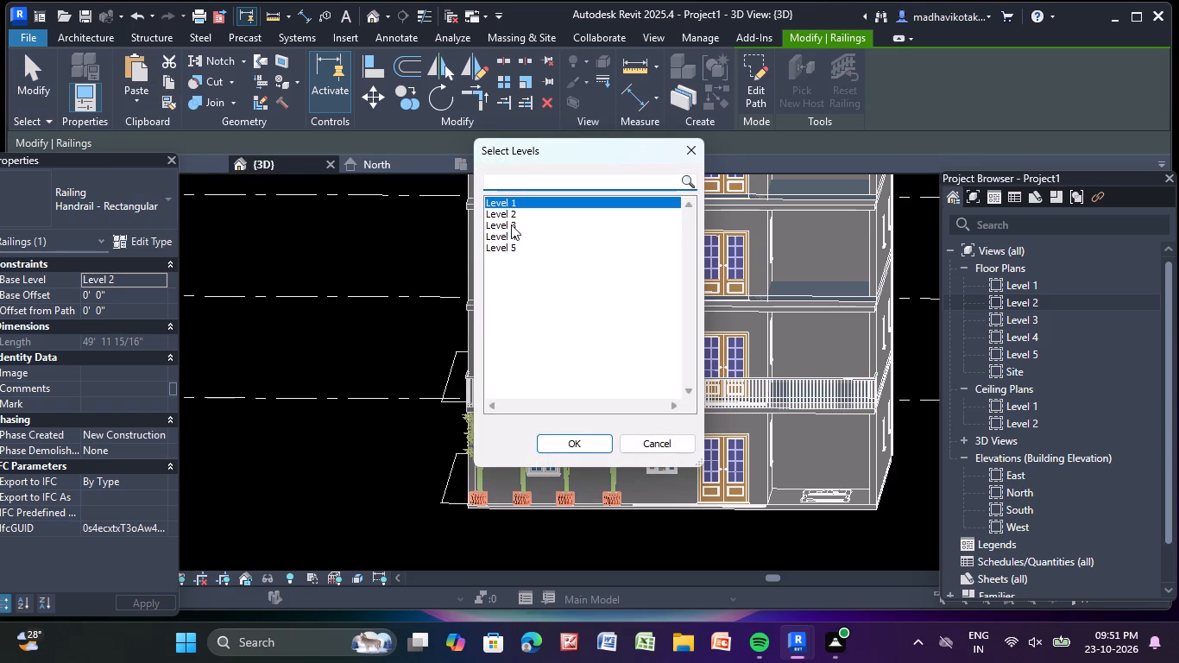
pyautogui.moveTo(511, 223); pyautogui.dragTo(514, 240)
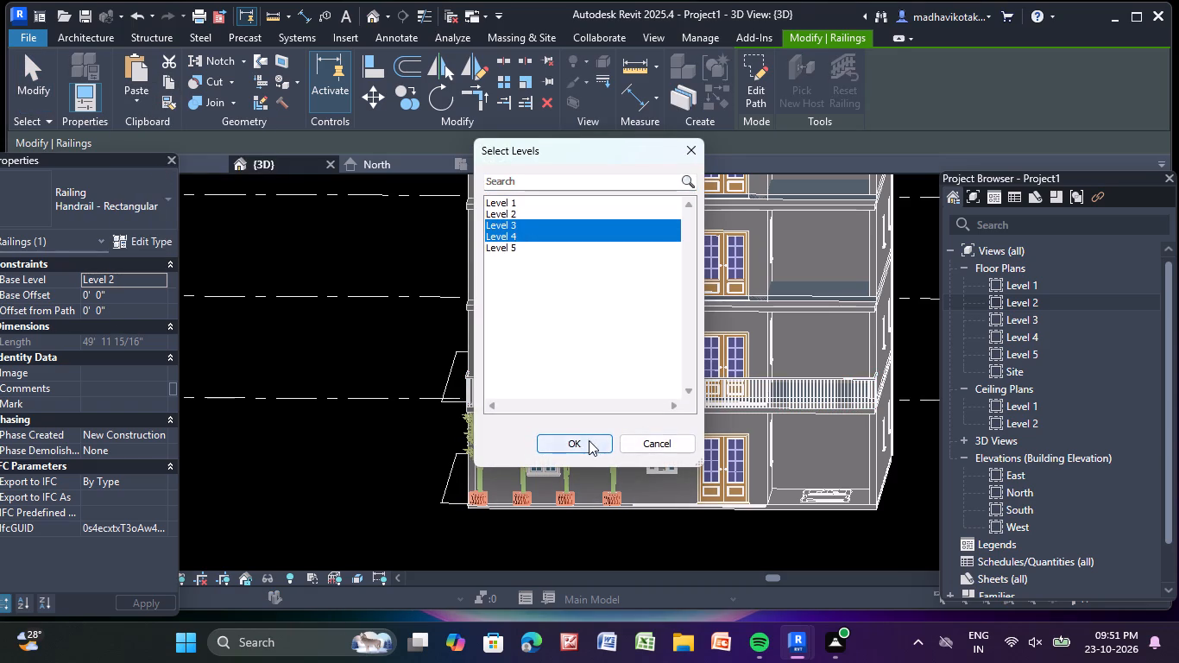
pyautogui.click(586, 442)
pyautogui.click(381, 479)
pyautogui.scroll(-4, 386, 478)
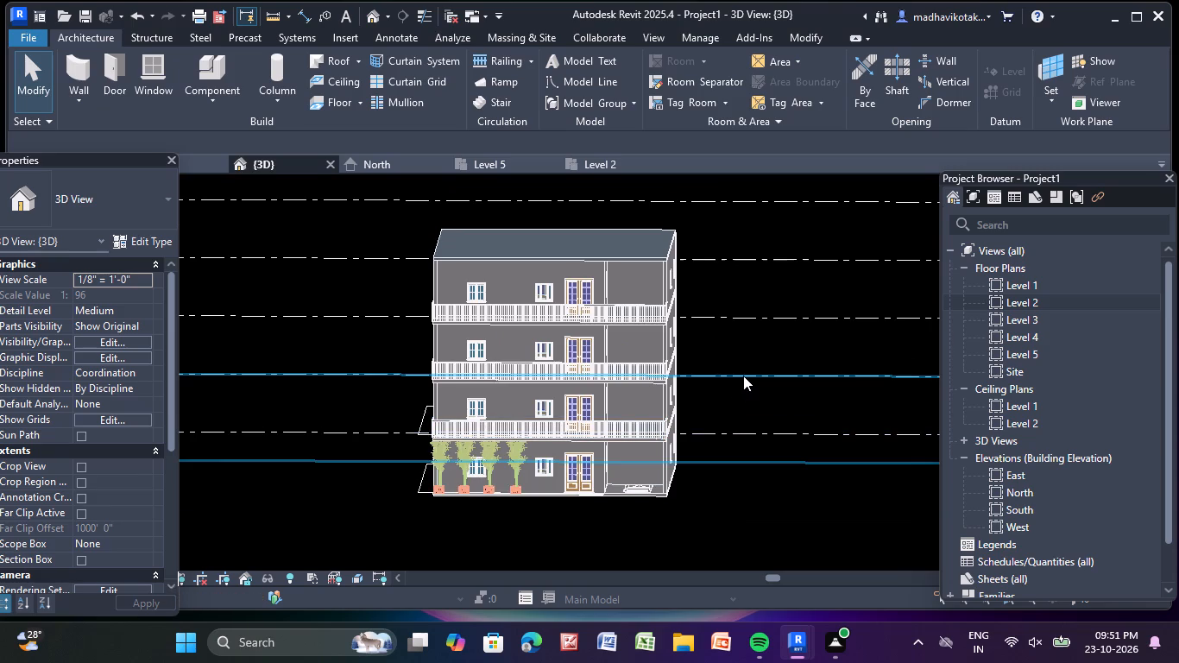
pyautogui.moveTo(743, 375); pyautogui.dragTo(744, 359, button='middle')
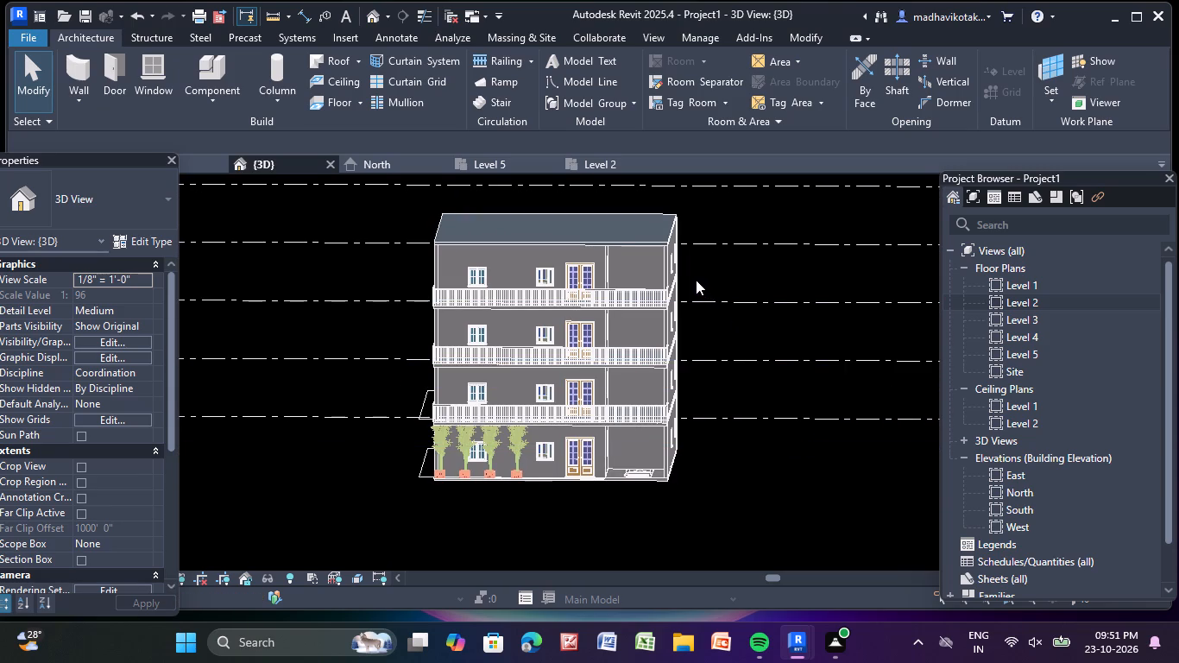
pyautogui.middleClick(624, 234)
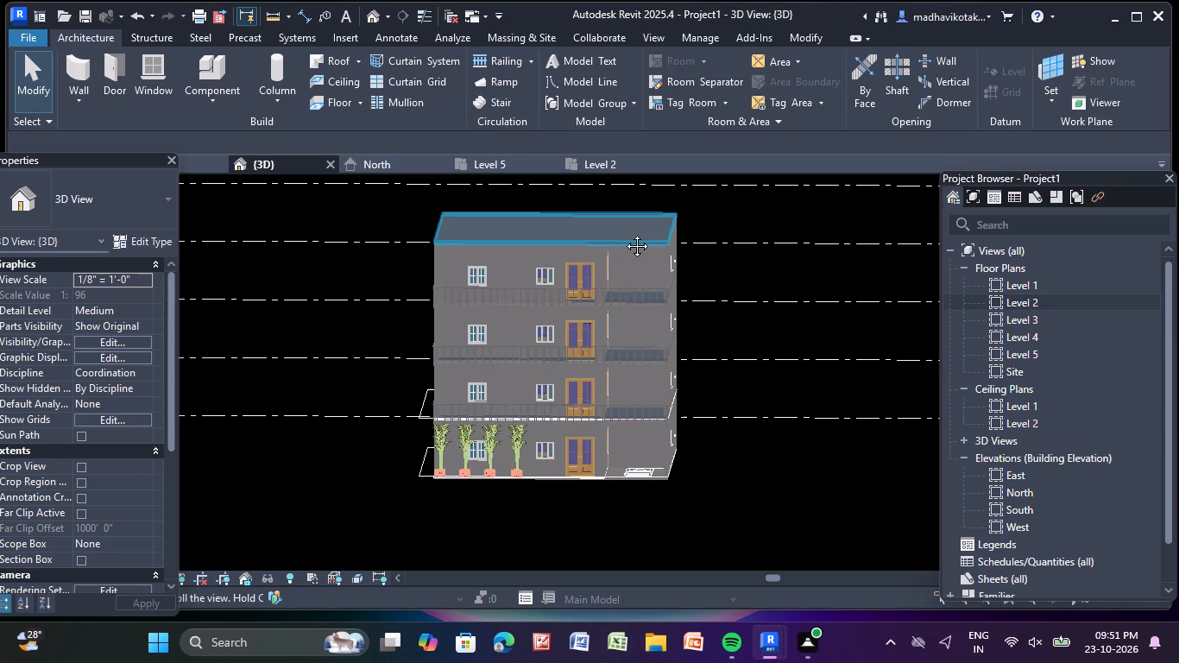
# On Level 5, draw a rectangle of 9" walls about 18'-7" by 23'-11" at the roof's front right corner.
pyautogui.doubleClick(1048, 350)
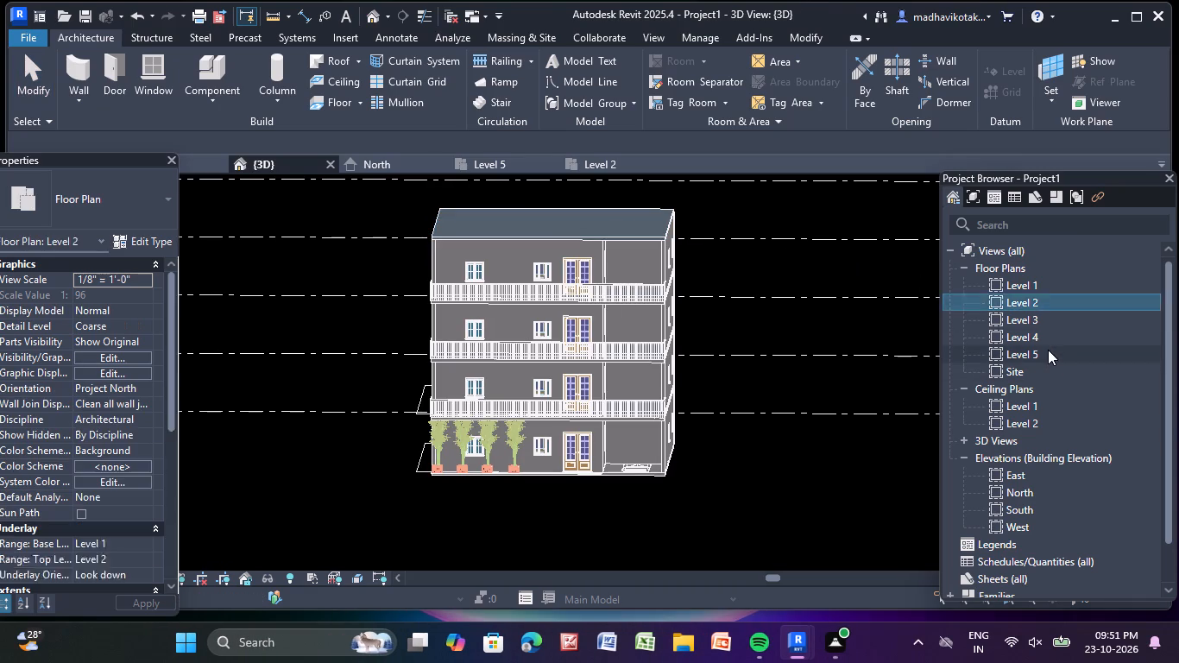
pyautogui.moveTo(623, 444); pyautogui.dragTo(618, 433, button='middle')
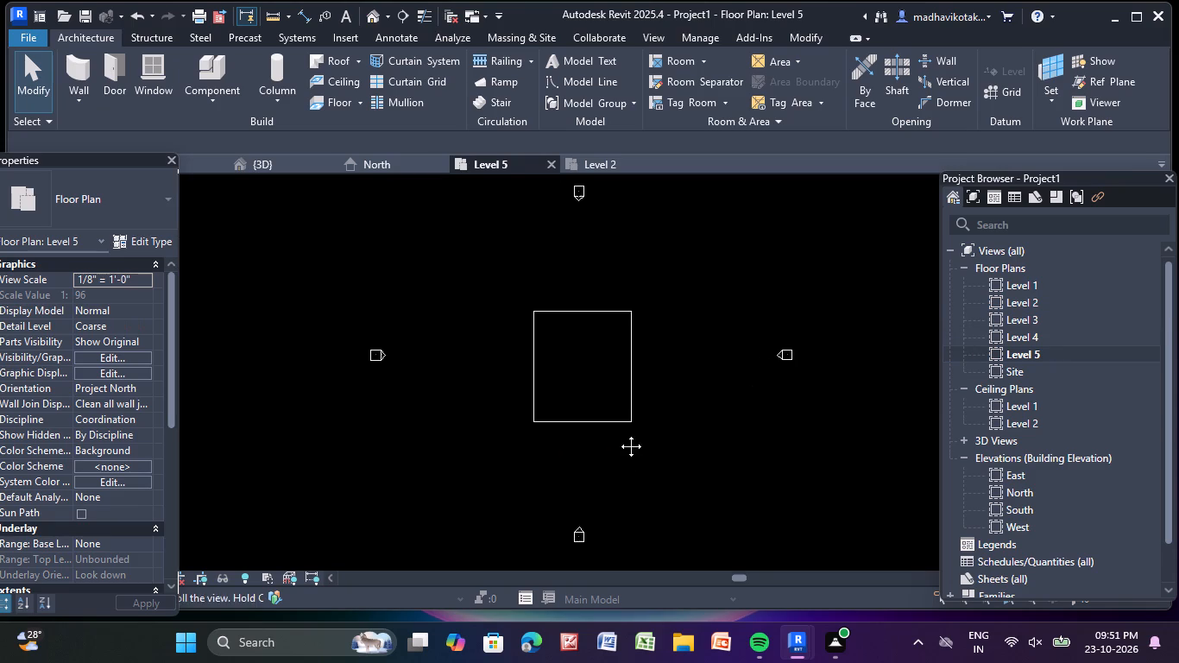
pyautogui.moveTo(618, 433); pyautogui.dragTo(597, 407, button='middle')
pyautogui.click(61, 60)
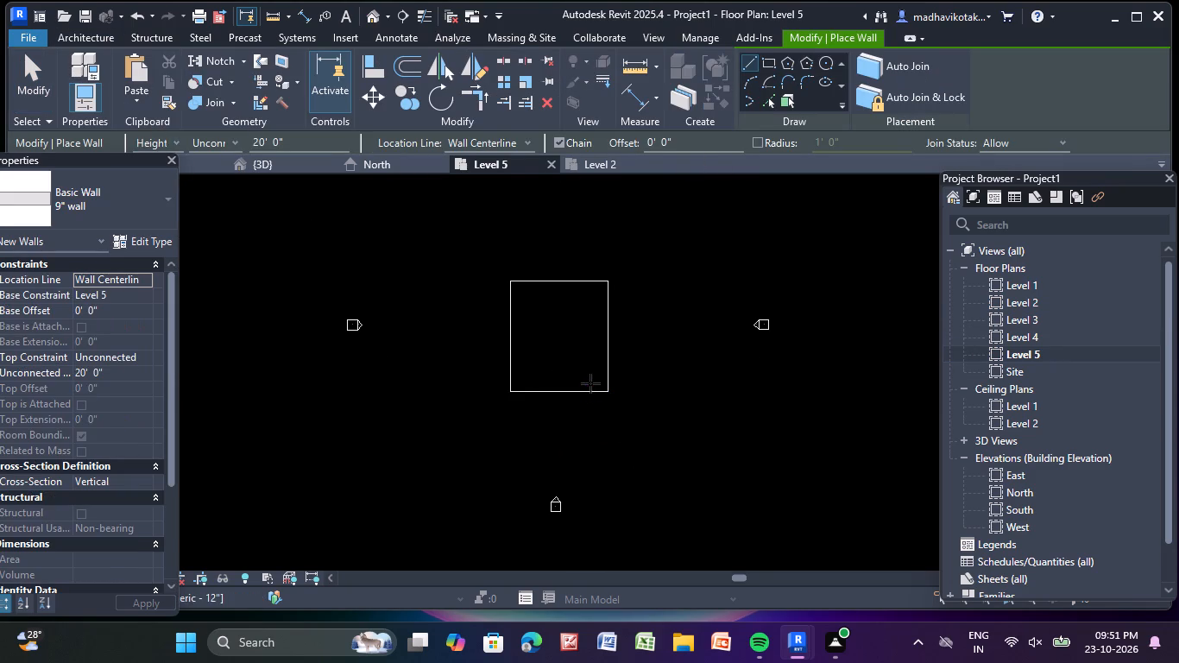
pyautogui.click(770, 58)
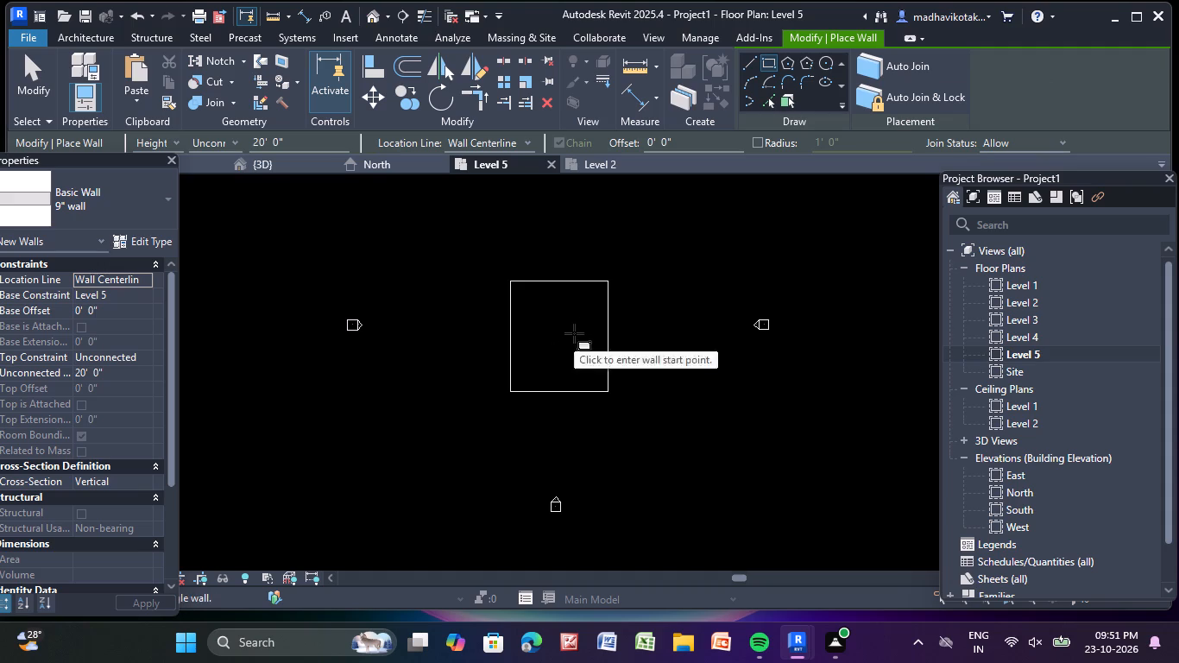
pyautogui.click(563, 332)
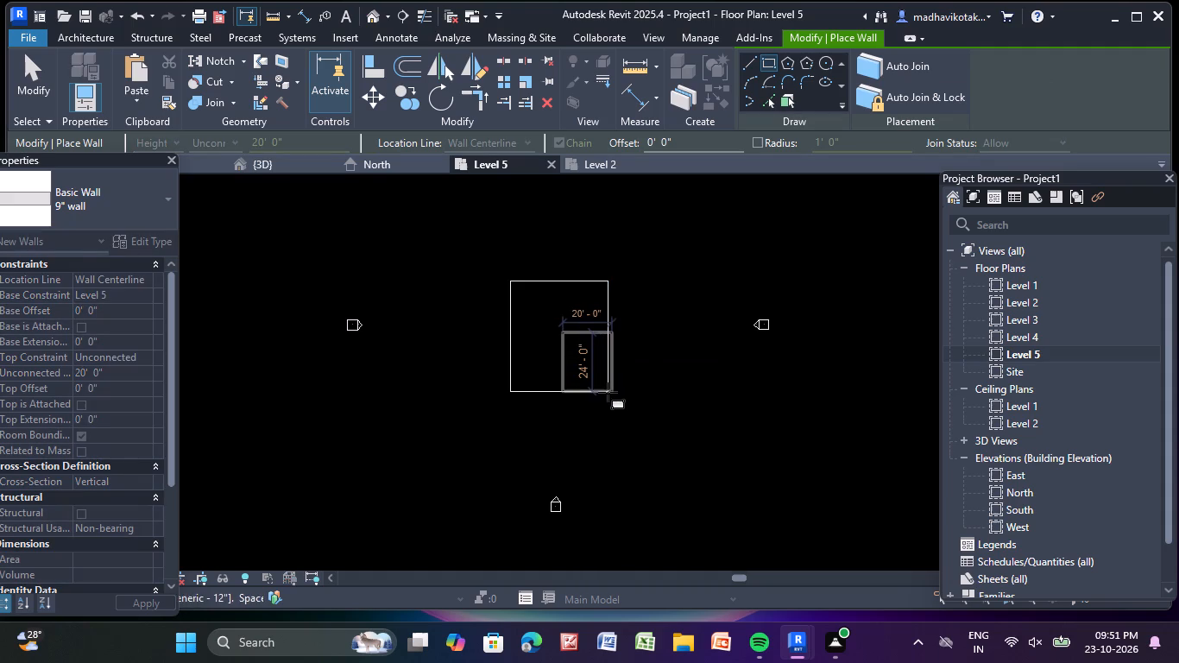
pyautogui.scroll(3, 608, 388)
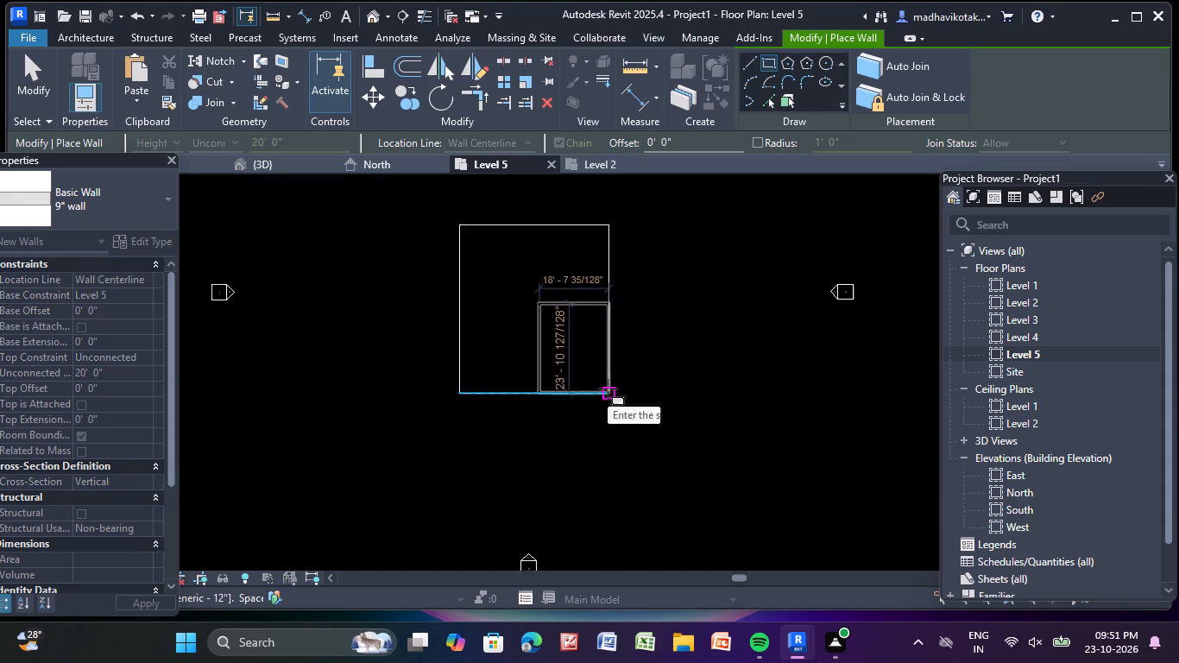
pyautogui.scroll(2, 608, 388)
pyautogui.click(602, 388)
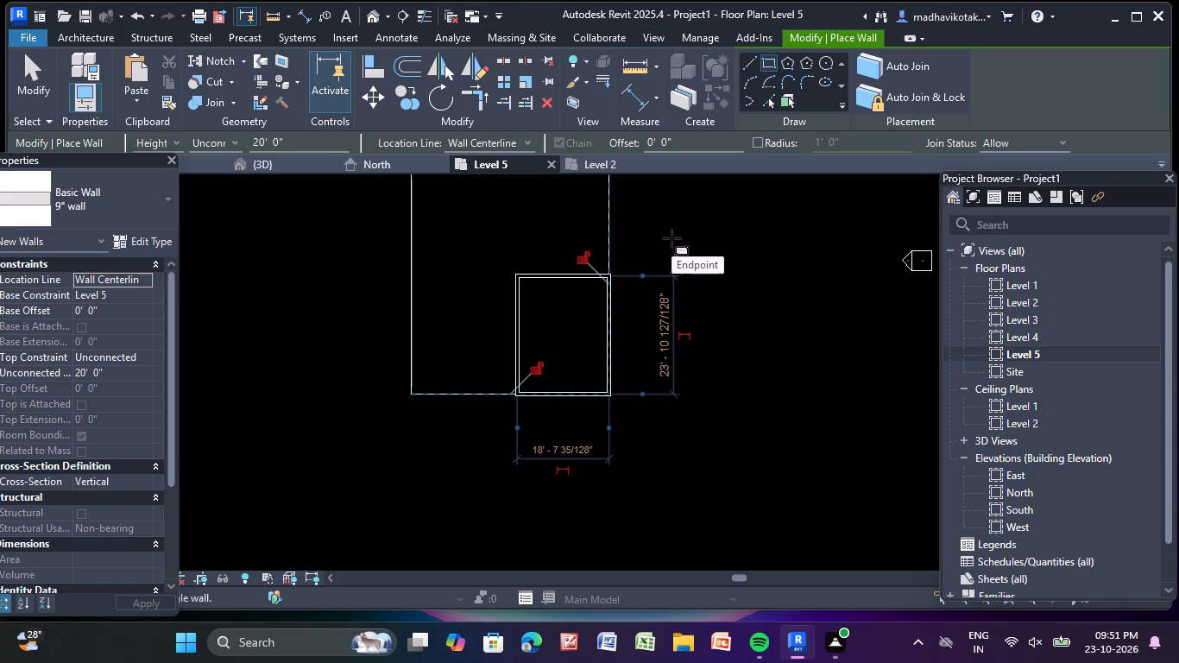
pyautogui.press('Escape')
pyautogui.press('Escape')
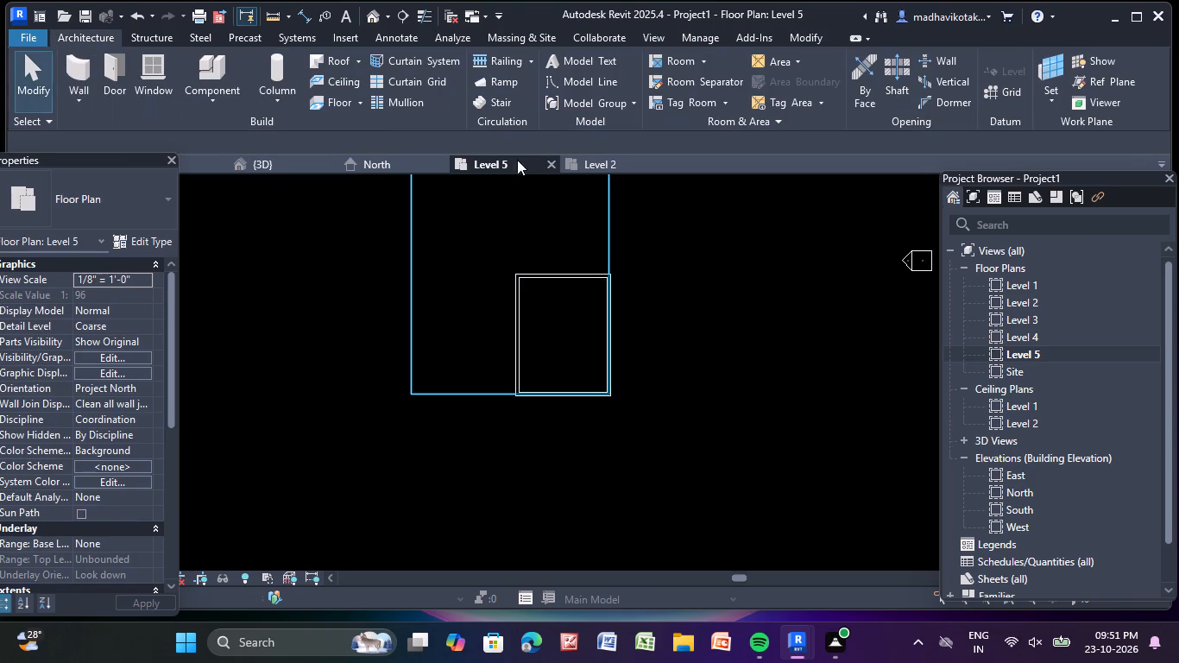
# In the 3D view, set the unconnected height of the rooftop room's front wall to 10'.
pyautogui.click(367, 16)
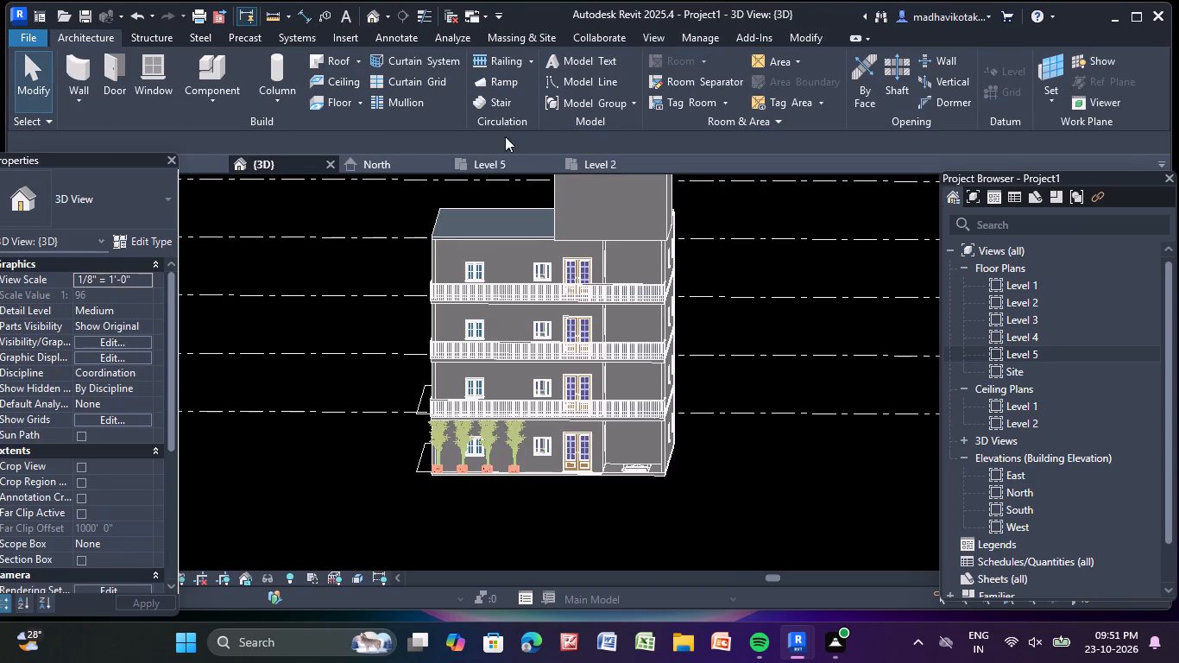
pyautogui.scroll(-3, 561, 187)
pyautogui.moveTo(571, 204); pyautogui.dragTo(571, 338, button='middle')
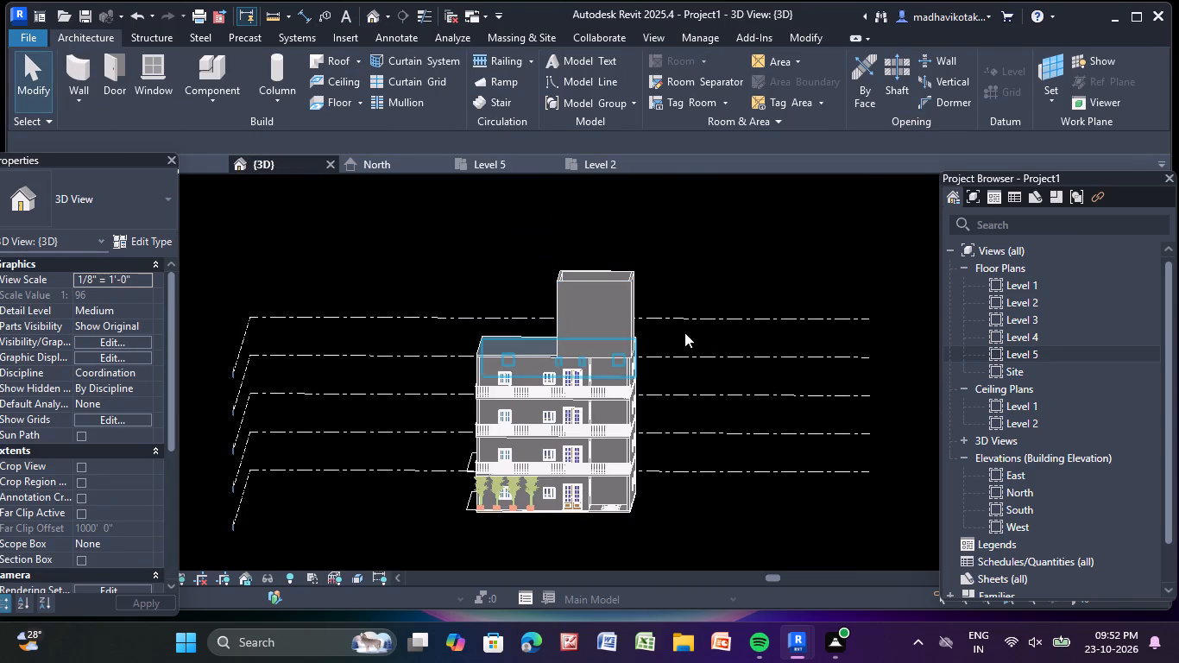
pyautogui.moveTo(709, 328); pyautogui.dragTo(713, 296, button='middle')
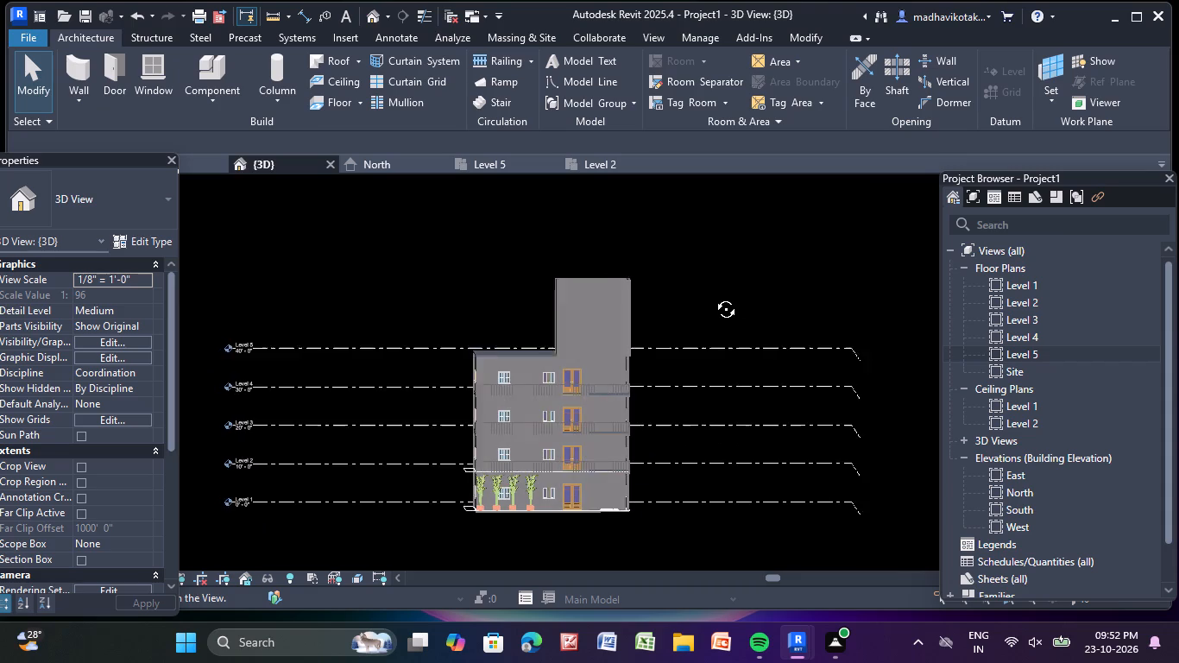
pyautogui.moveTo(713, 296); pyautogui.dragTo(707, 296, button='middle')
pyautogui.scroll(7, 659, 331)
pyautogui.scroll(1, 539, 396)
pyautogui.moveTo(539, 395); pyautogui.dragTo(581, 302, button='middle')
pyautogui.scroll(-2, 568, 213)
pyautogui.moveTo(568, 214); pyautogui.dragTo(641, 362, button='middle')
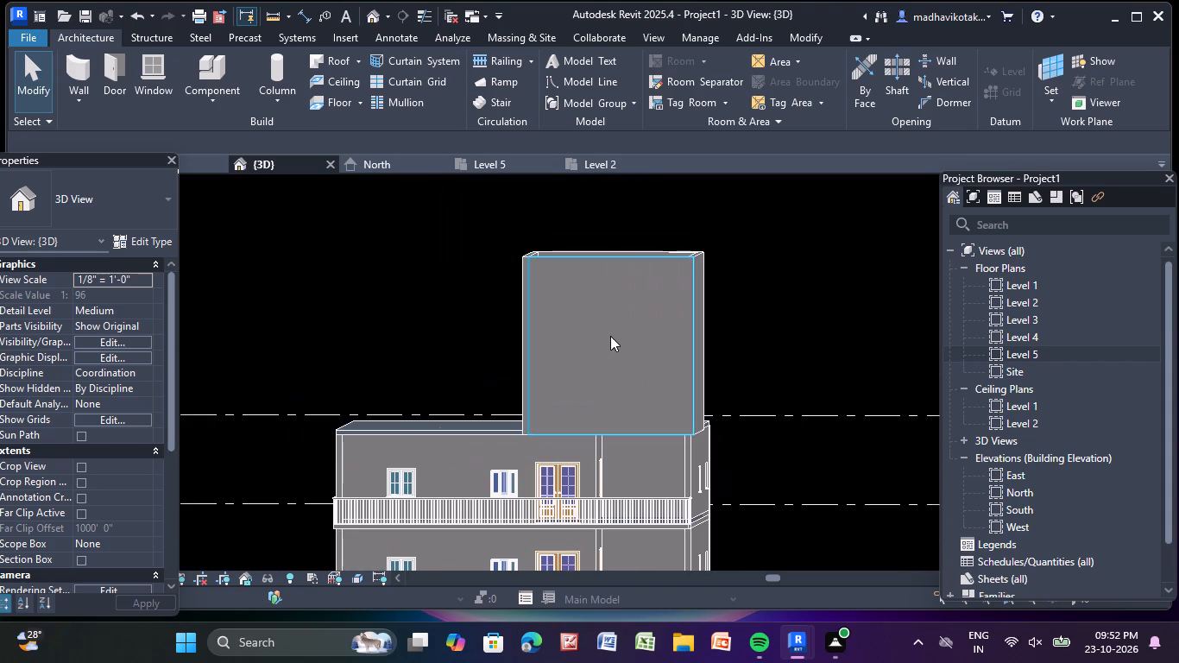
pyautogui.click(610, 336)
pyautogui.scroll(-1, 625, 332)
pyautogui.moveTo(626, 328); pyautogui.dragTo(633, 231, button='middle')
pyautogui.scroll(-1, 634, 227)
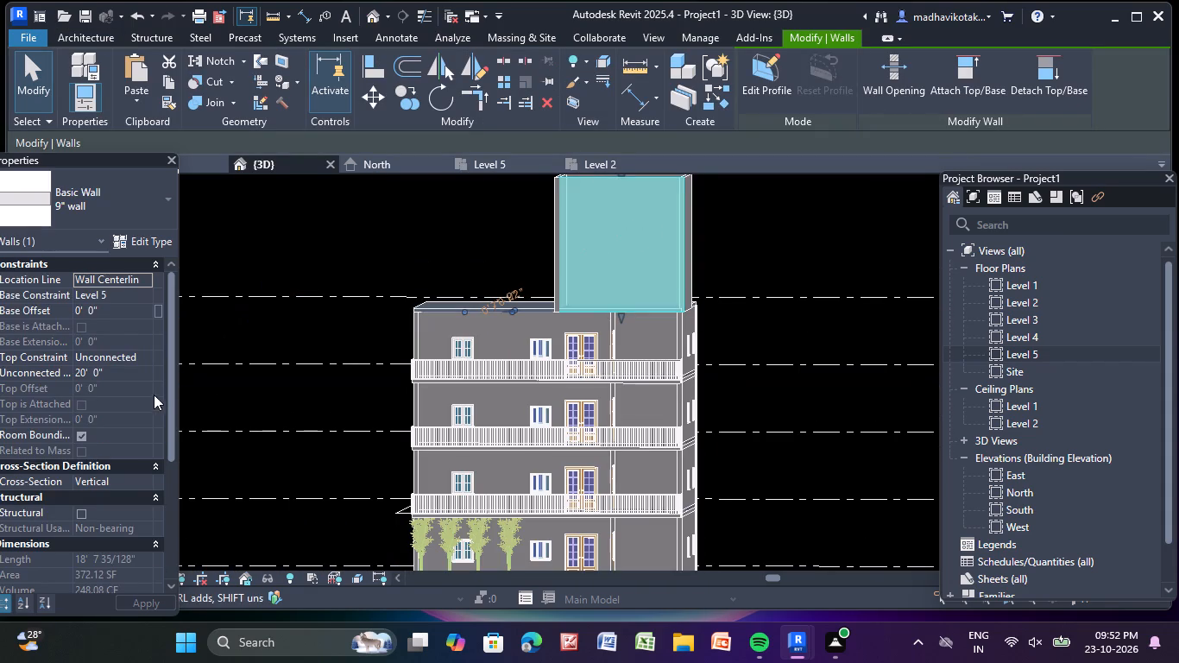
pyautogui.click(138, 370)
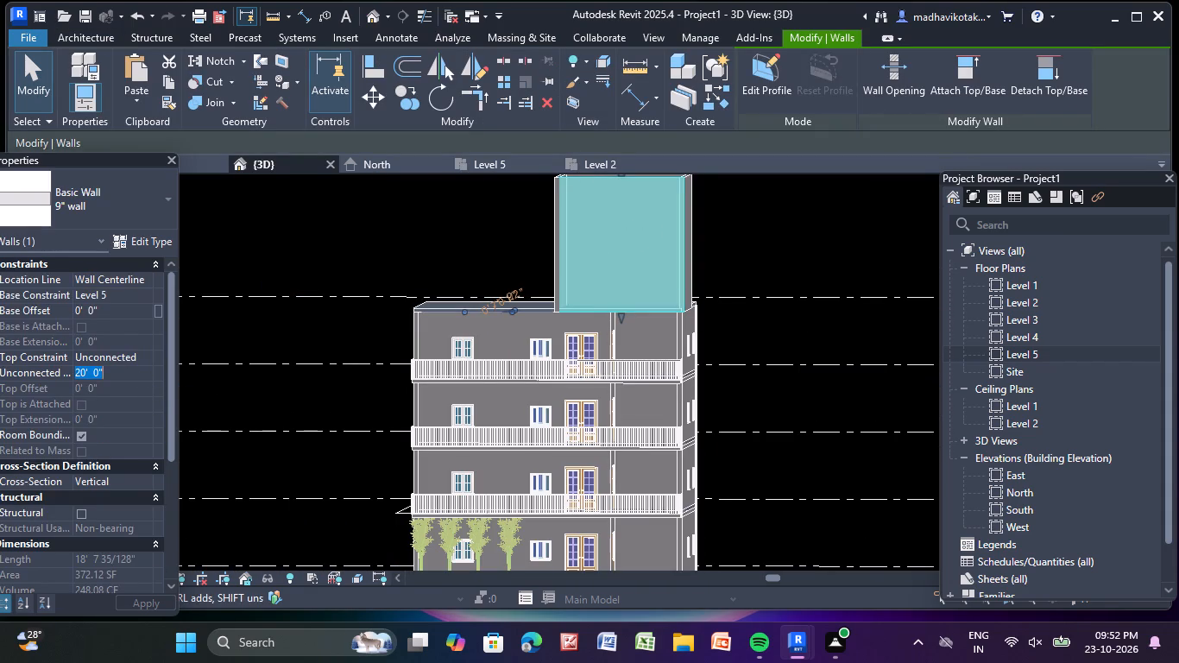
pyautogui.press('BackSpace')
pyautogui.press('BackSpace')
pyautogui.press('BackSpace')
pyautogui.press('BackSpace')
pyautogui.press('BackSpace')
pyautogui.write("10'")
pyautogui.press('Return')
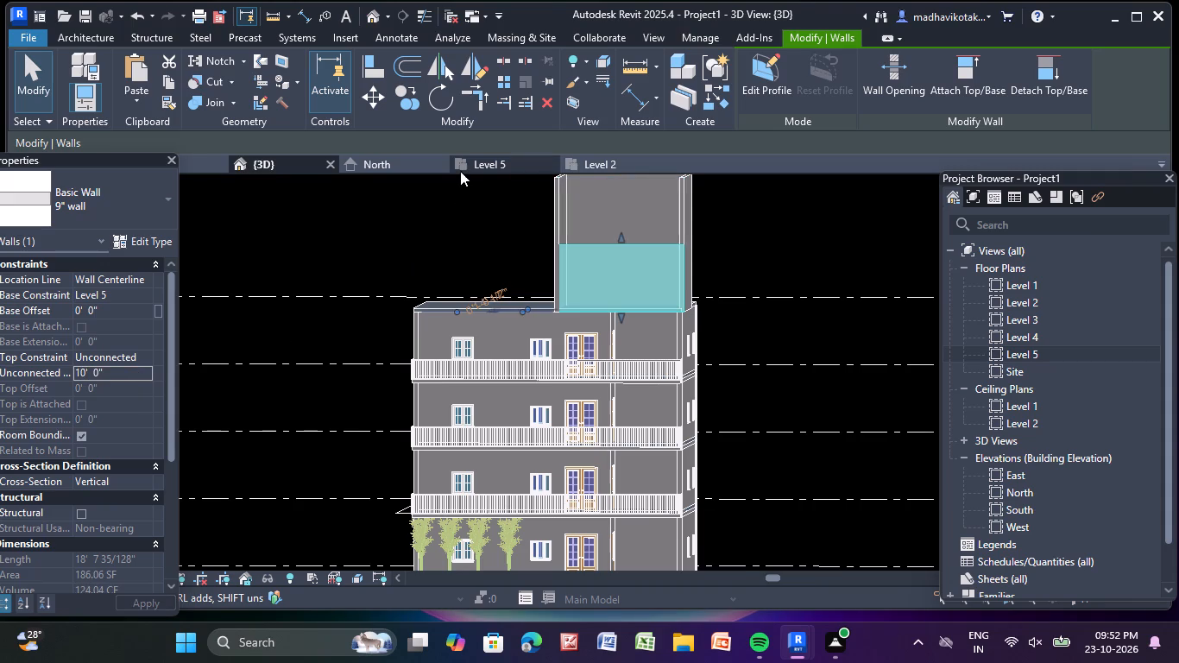
# In the 3D view, set the unconnected height of the rooftop room's rear wall to 10'.
pyautogui.click(460, 171)
pyautogui.scroll(-1, 521, 334)
pyautogui.moveTo(523, 339); pyautogui.dragTo(537, 395, button='middle')
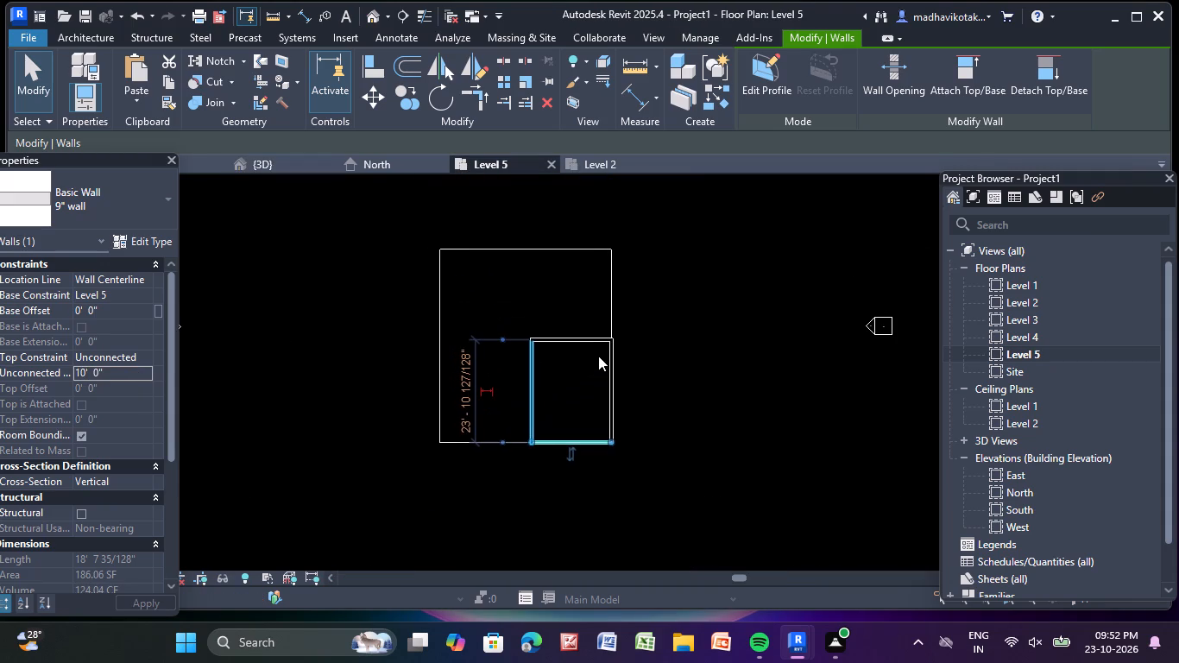
pyautogui.press('Escape')
pyautogui.press('Escape')
pyautogui.click(378, 15)
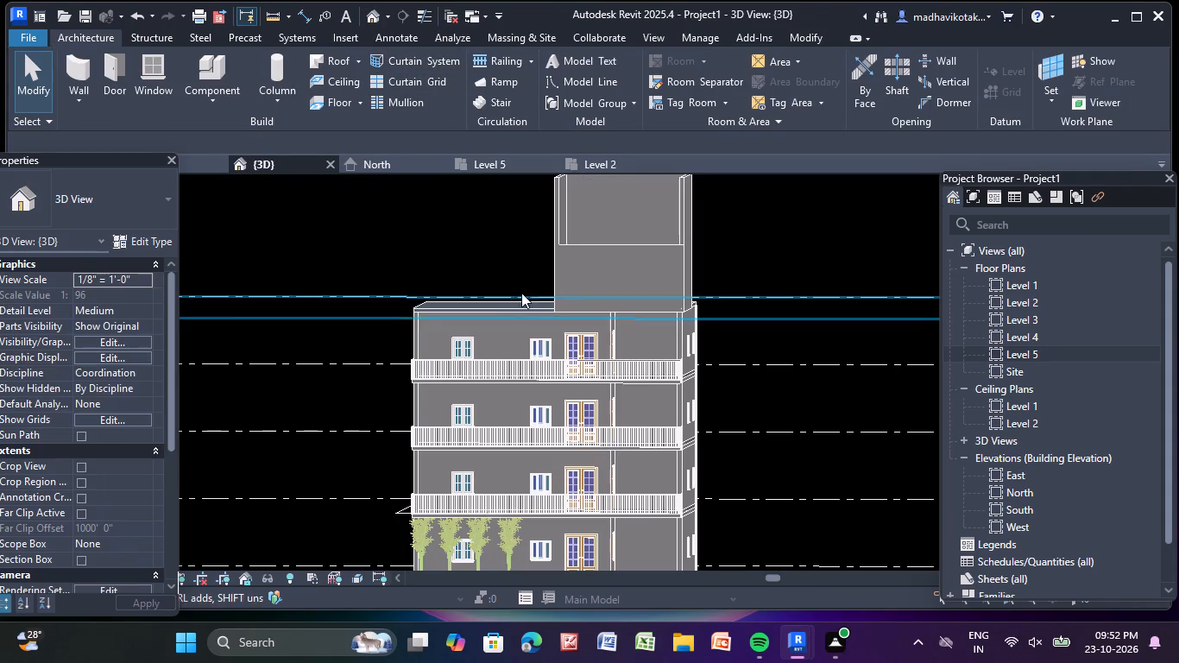
pyautogui.moveTo(582, 241); pyautogui.dragTo(572, 308, button='middle')
pyautogui.click(596, 261)
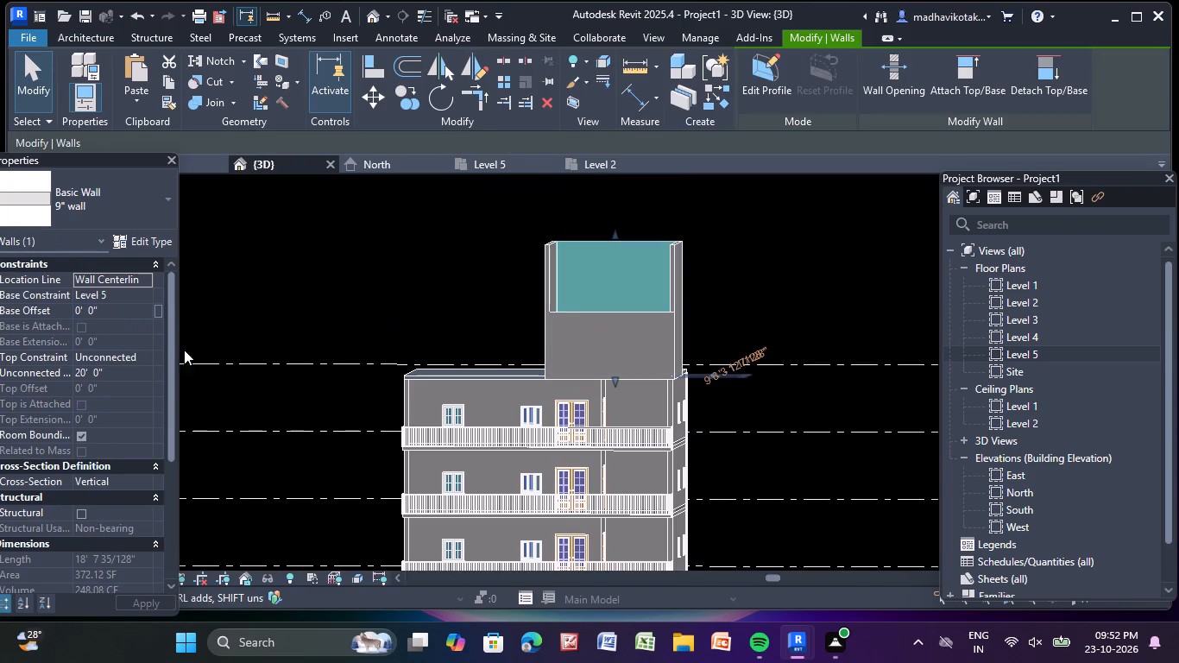
pyautogui.click(120, 369)
pyautogui.press('BackSpace')
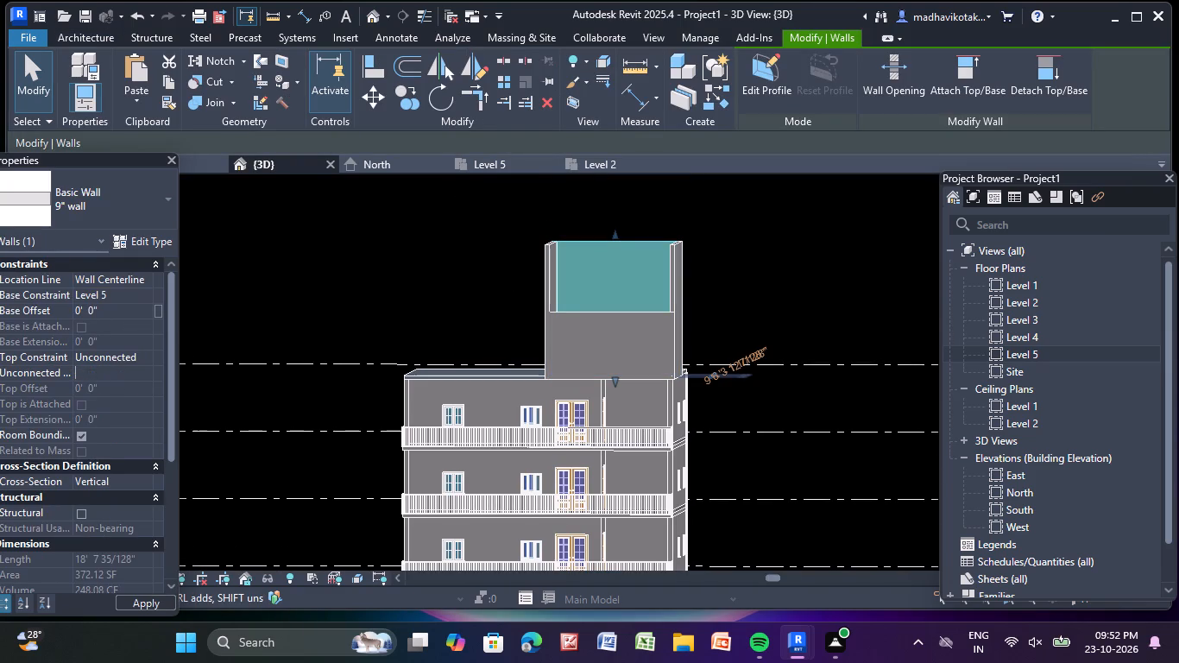
pyautogui.write("10'")
pyautogui.press('Return')
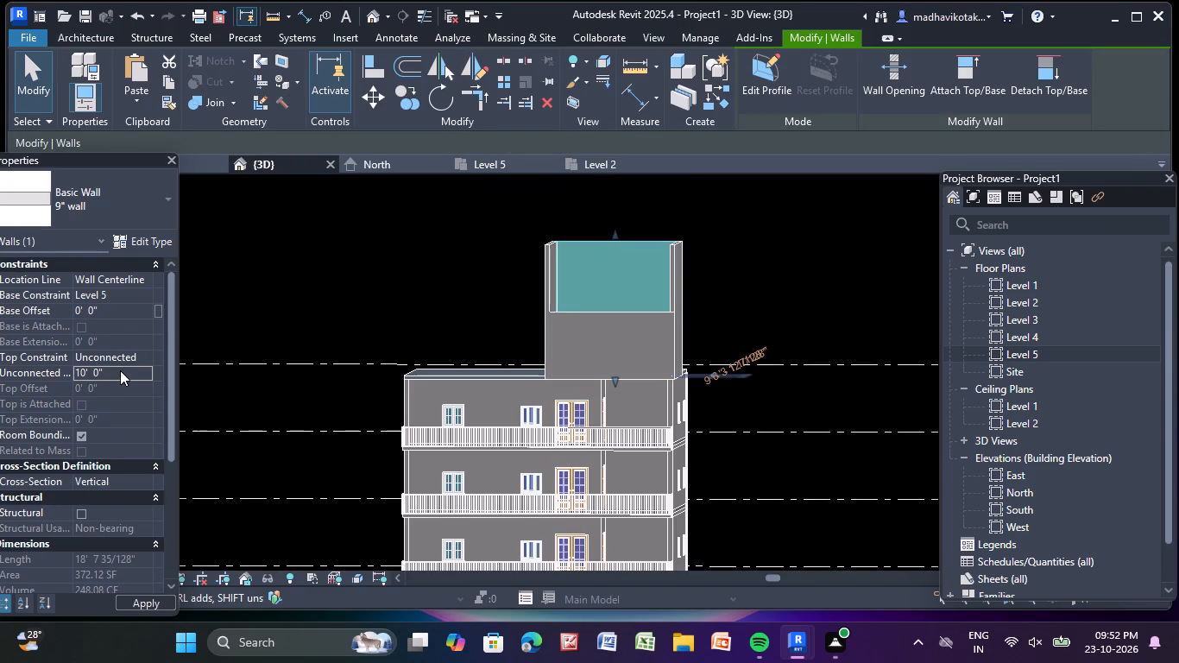
pyautogui.click(384, 327)
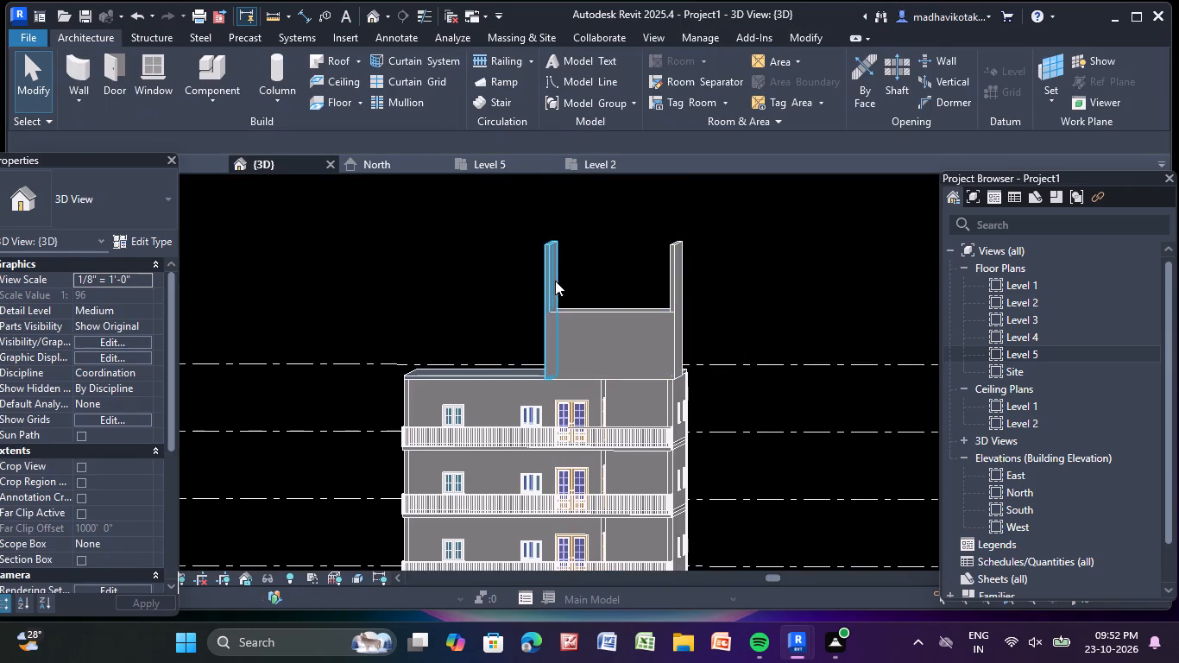
# Set the unconnected height of the rooftop room's left side wall to 10'.
pyautogui.click(554, 275)
pyautogui.click(136, 369)
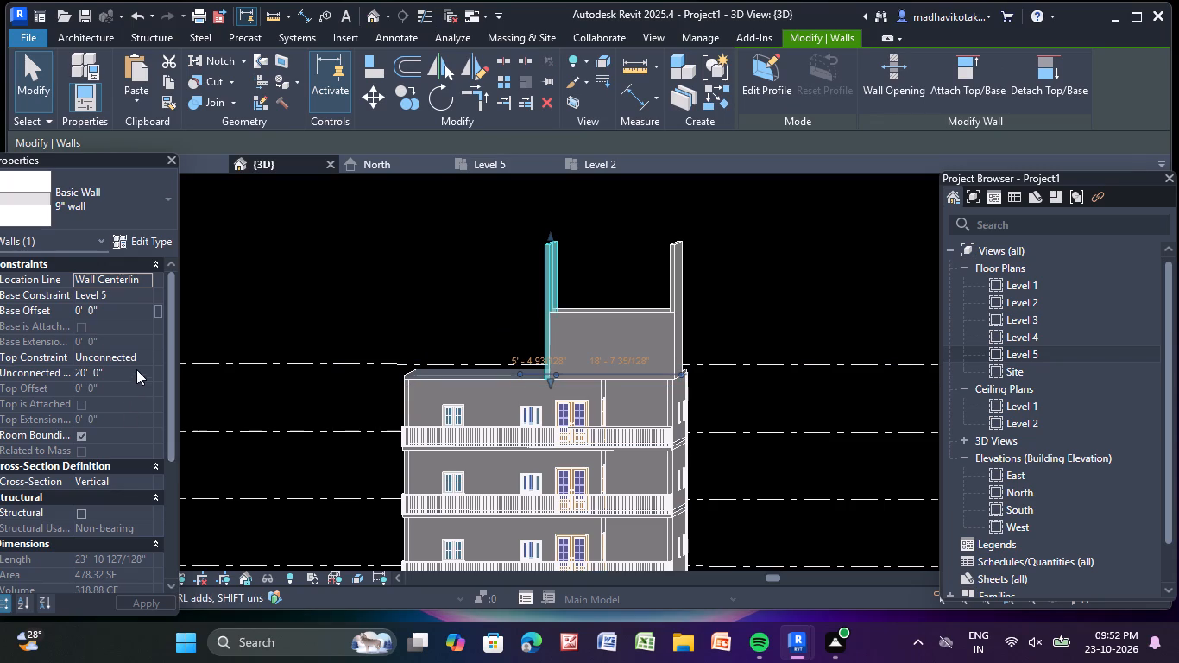
pyautogui.press('BackSpace')
pyautogui.write("10'")
pyautogui.press('Return')
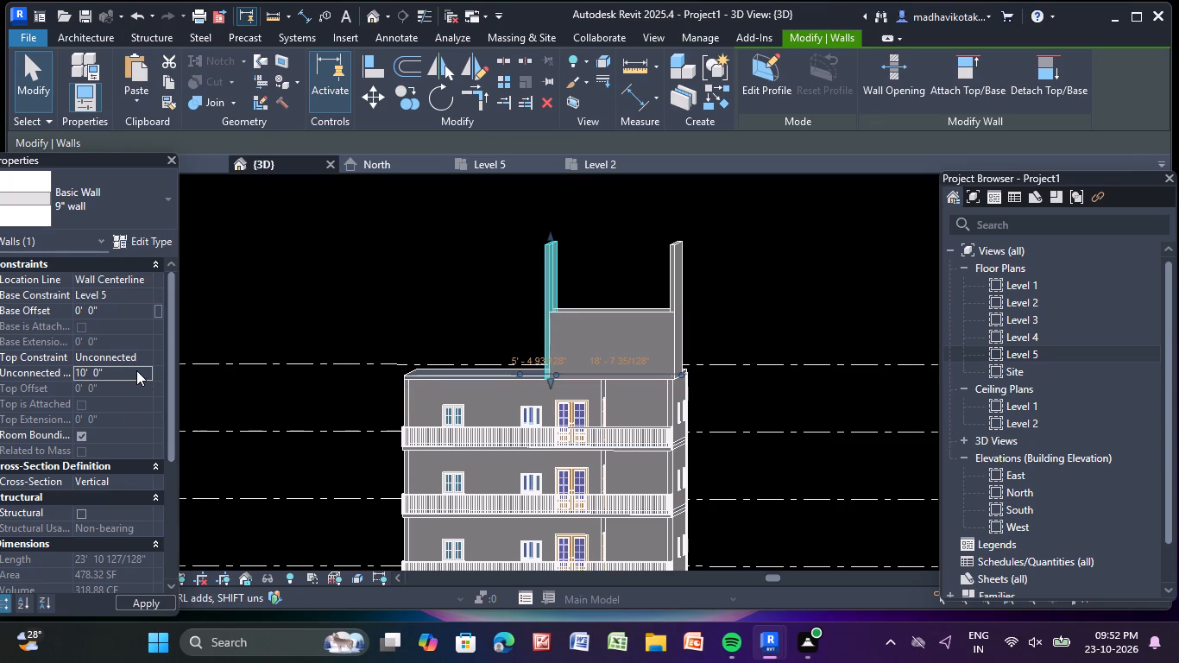
pyautogui.click(376, 311)
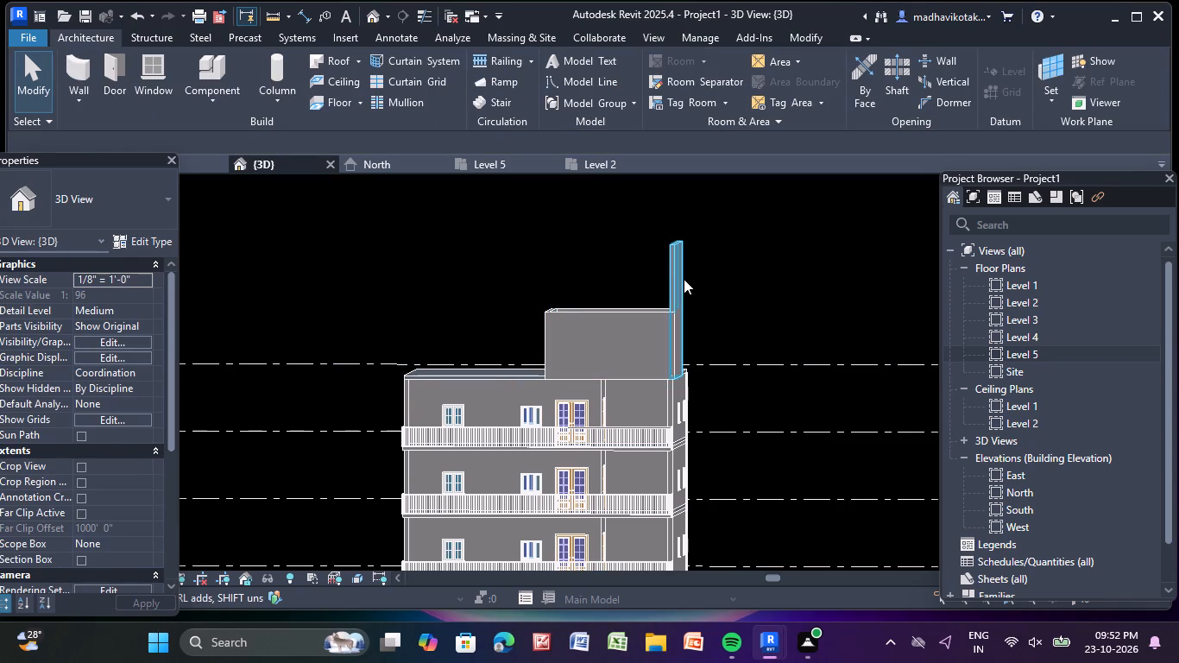
# Set the unconnected height of the rooftop room's right side wall to 10'.
pyautogui.click(684, 277)
pyautogui.click(133, 372)
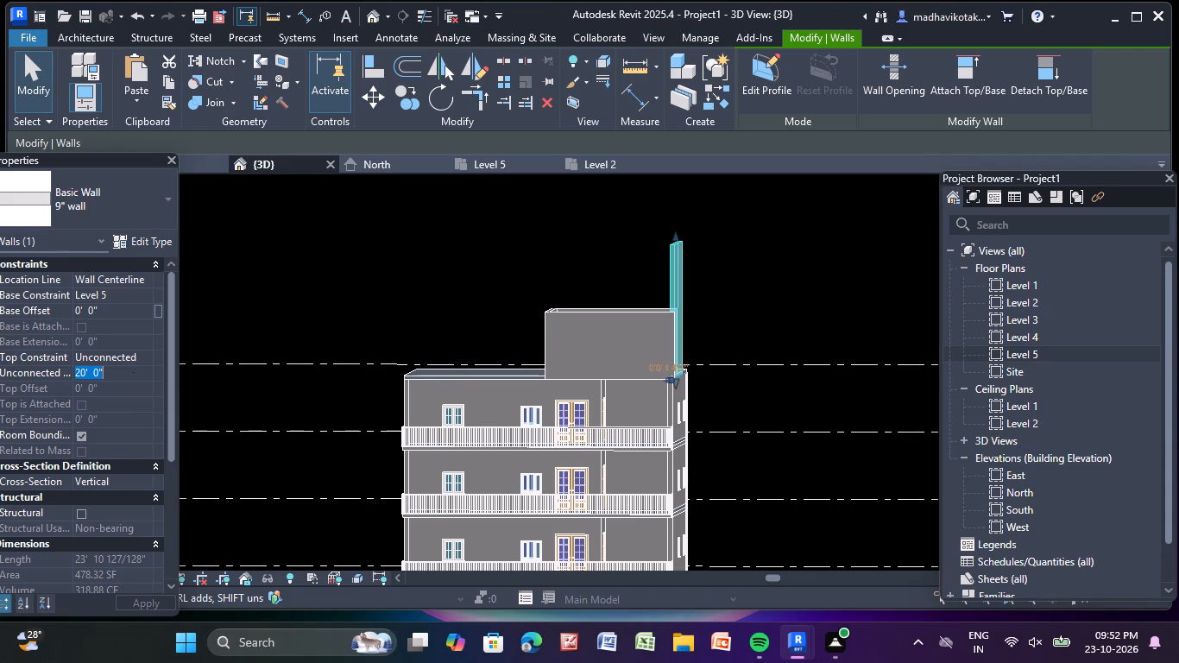
pyautogui.press('BackSpace')
pyautogui.write('10')
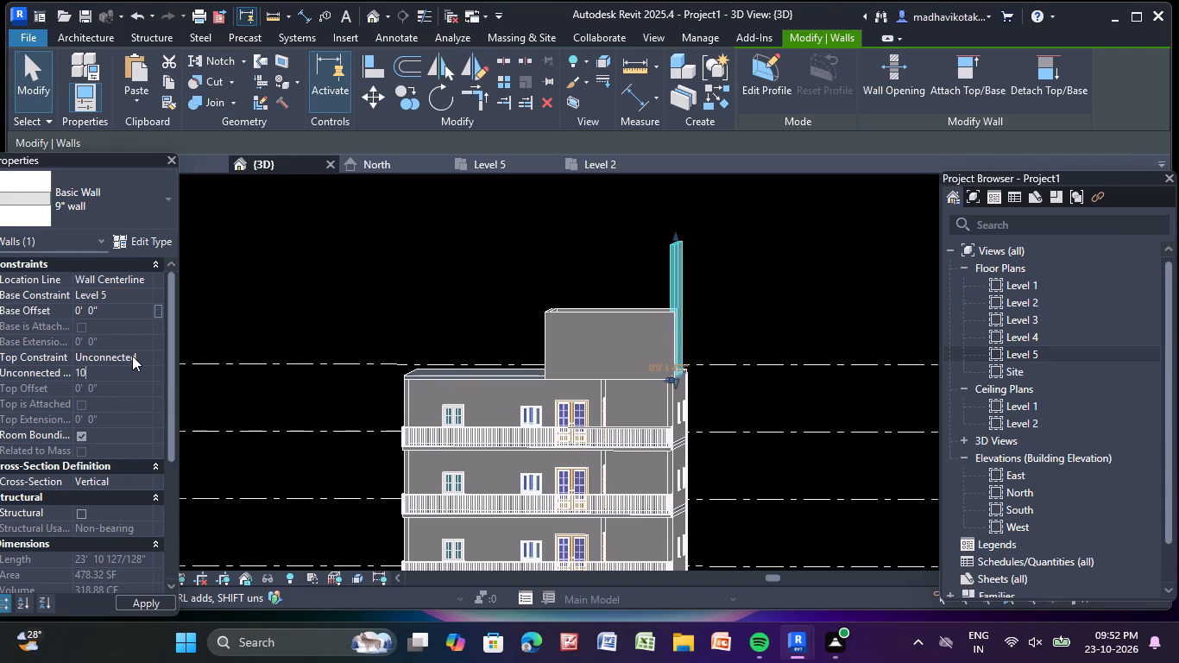
pyautogui.press("'")
pyautogui.press('Return')
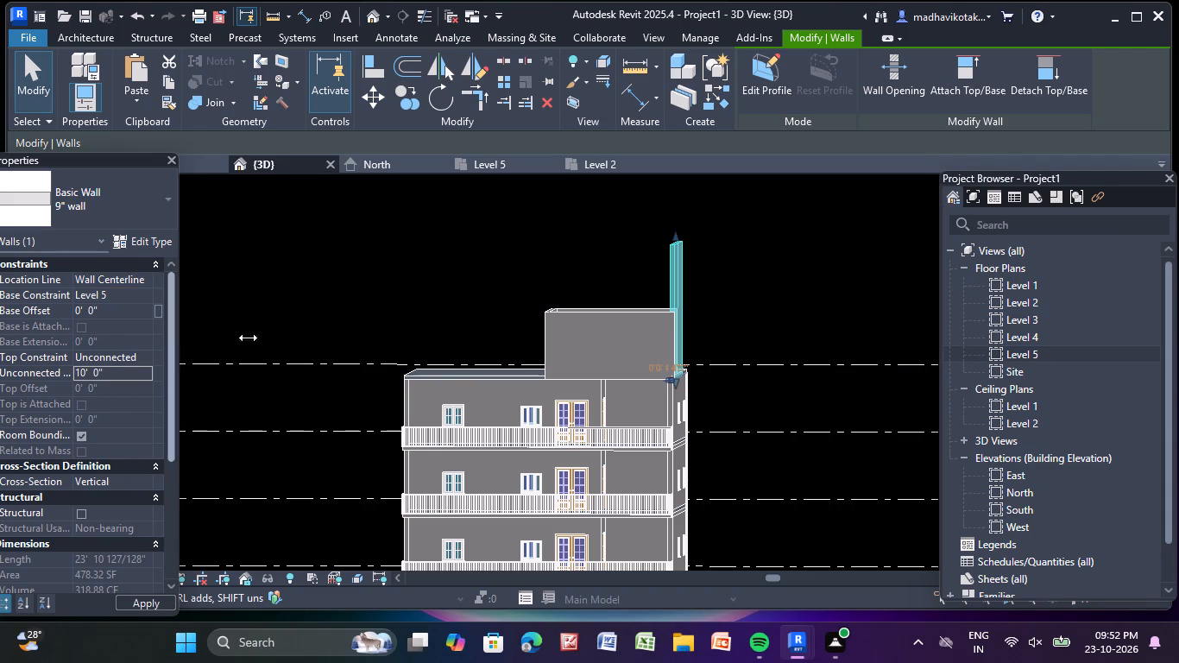
pyautogui.click(638, 264)
# Set the unconnected height of the rooftop room's front wall to 15'.
pyautogui.scroll(-3, 638, 262)
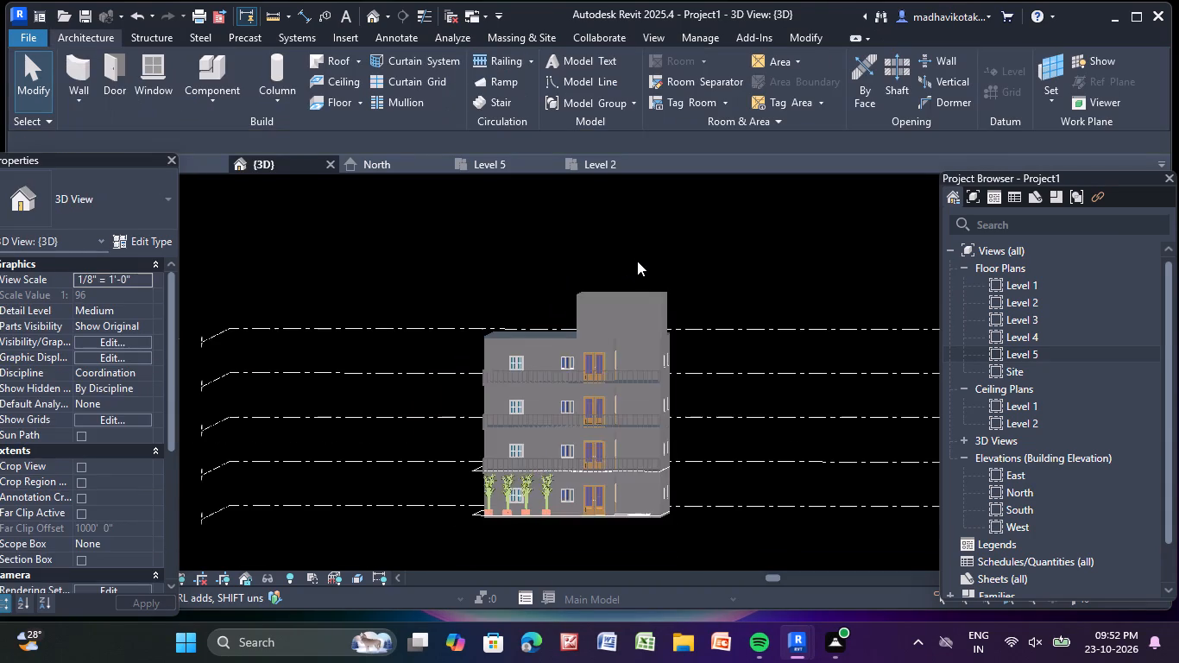
pyautogui.moveTo(731, 320); pyautogui.dragTo(735, 301, button='middle')
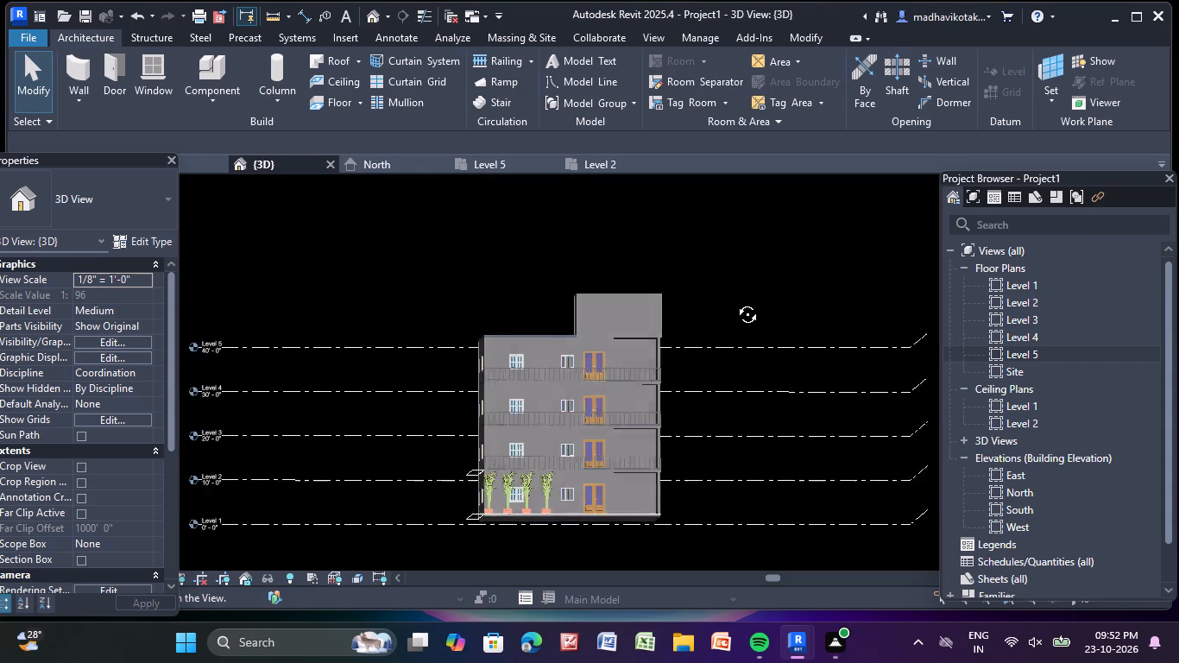
pyautogui.moveTo(735, 301); pyautogui.dragTo(723, 313, button='middle')
pyautogui.keyDown('shift'); pyautogui.scroll(-1, 717, 306); pyautogui.keyUp('shift')
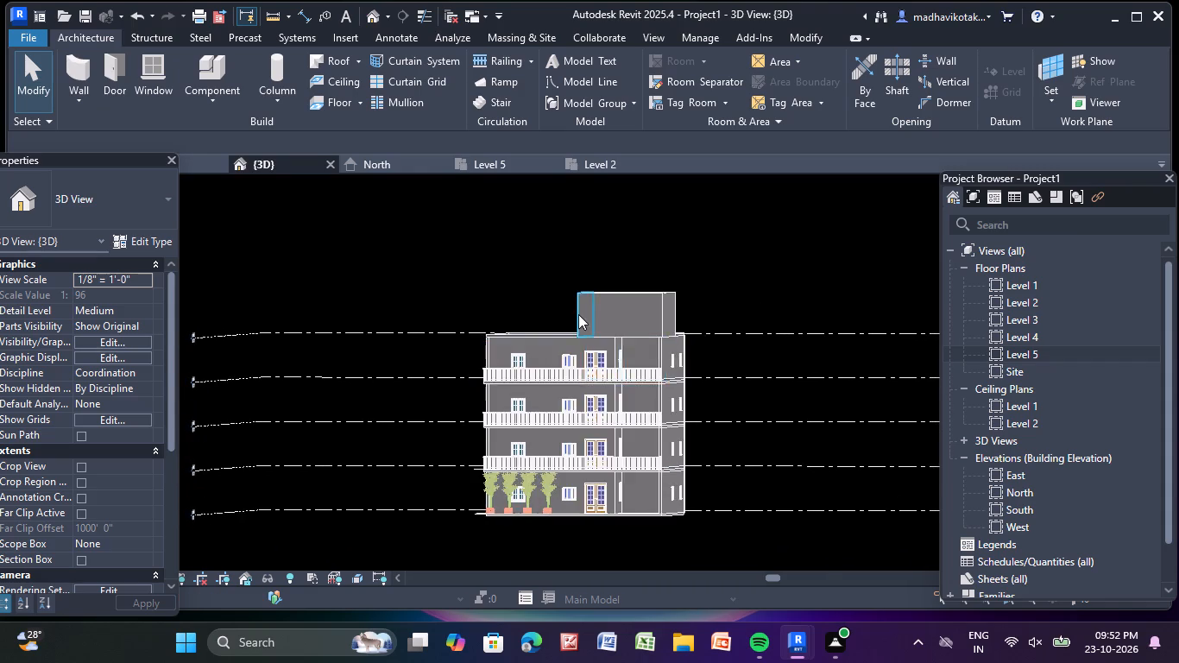
pyautogui.scroll(6, 577, 305)
pyautogui.click(665, 304)
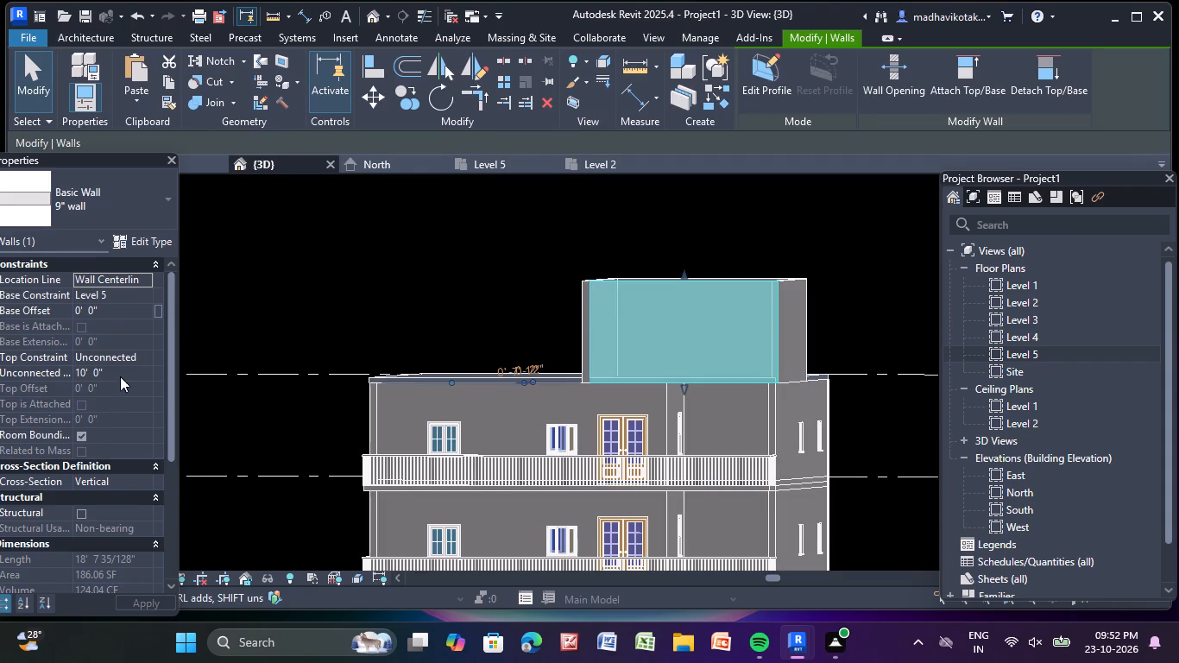
pyautogui.click(121, 376)
pyautogui.press('BackSpace')
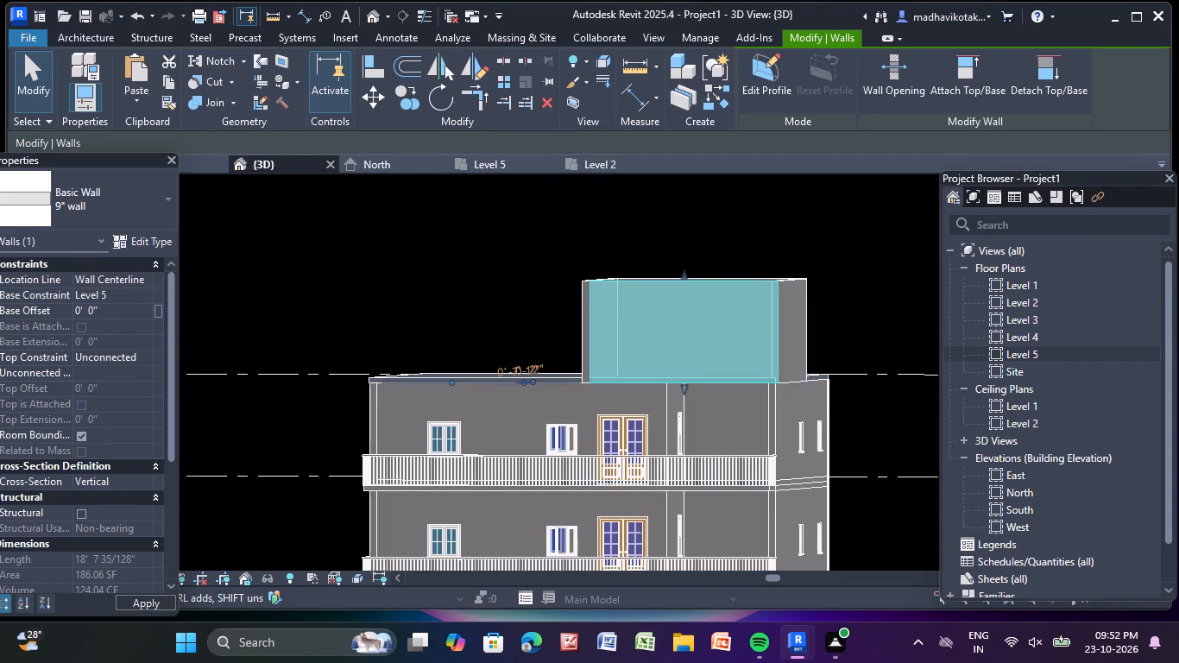
pyautogui.write("15'")
pyautogui.press('Return')
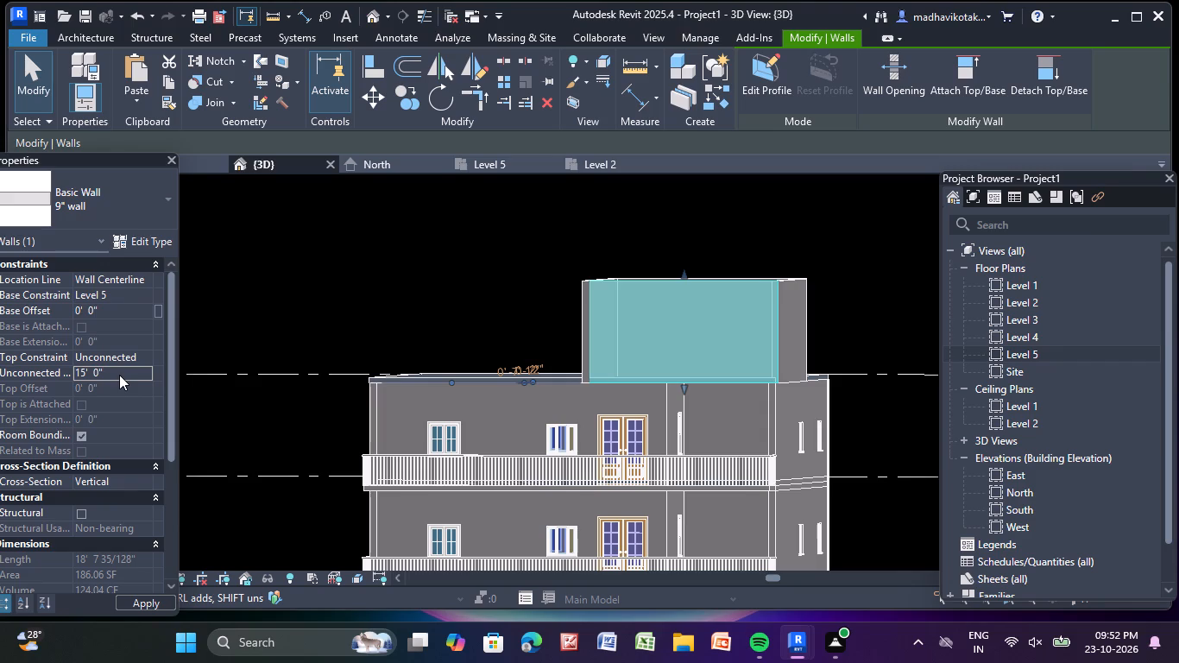
pyautogui.click(485, 293)
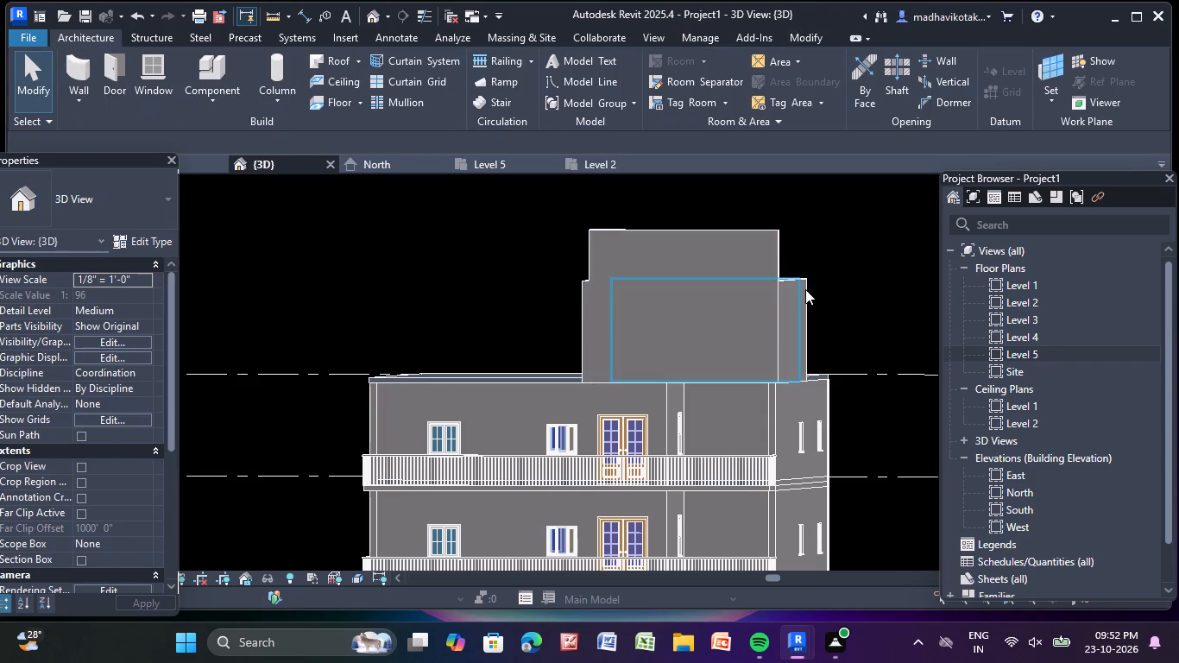
# Set the unconnected height of the rooftop room's right side wall to 15'.
pyautogui.click(806, 289)
pyautogui.click(112, 368)
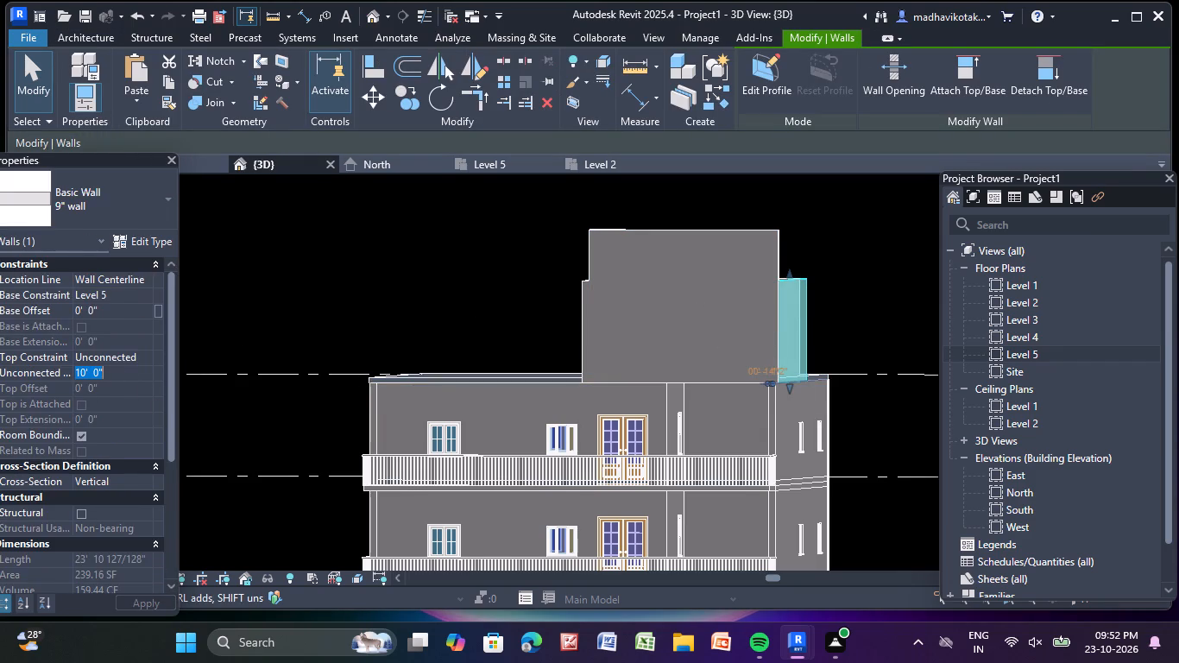
pyautogui.press('BackSpace')
pyautogui.write("15'")
pyautogui.press('Return')
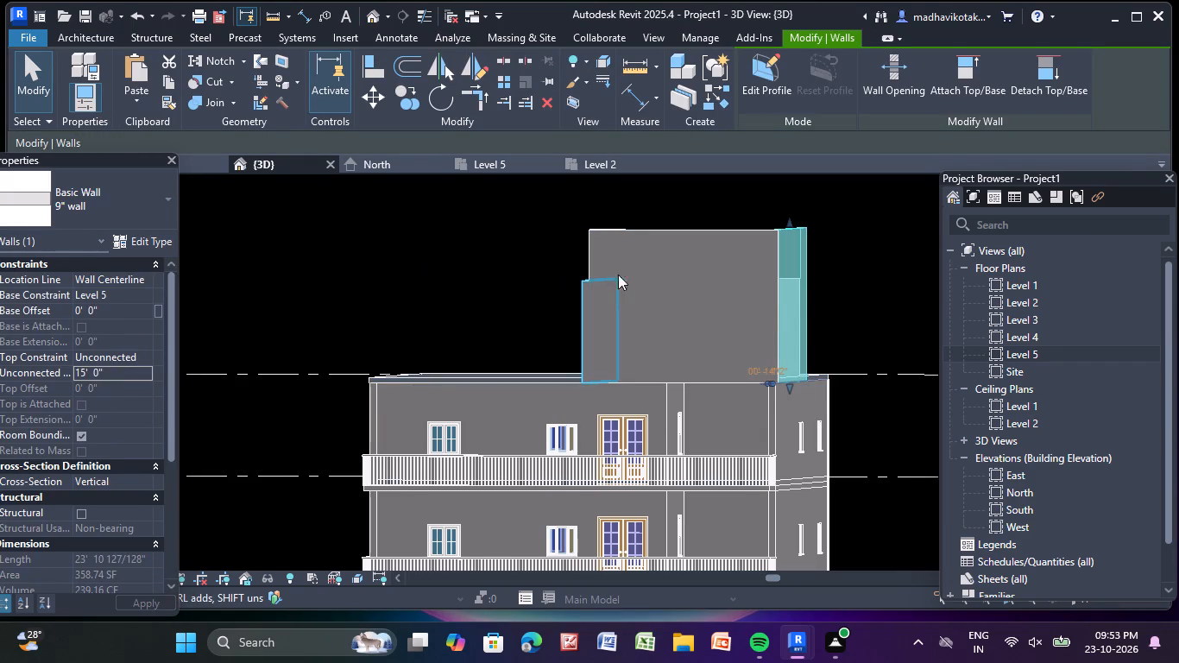
pyautogui.click(472, 253)
# Set the unconnected height of the rooftop room's left side wall to 15'.
pyautogui.moveTo(489, 243); pyautogui.dragTo(533, 291, button='middle')
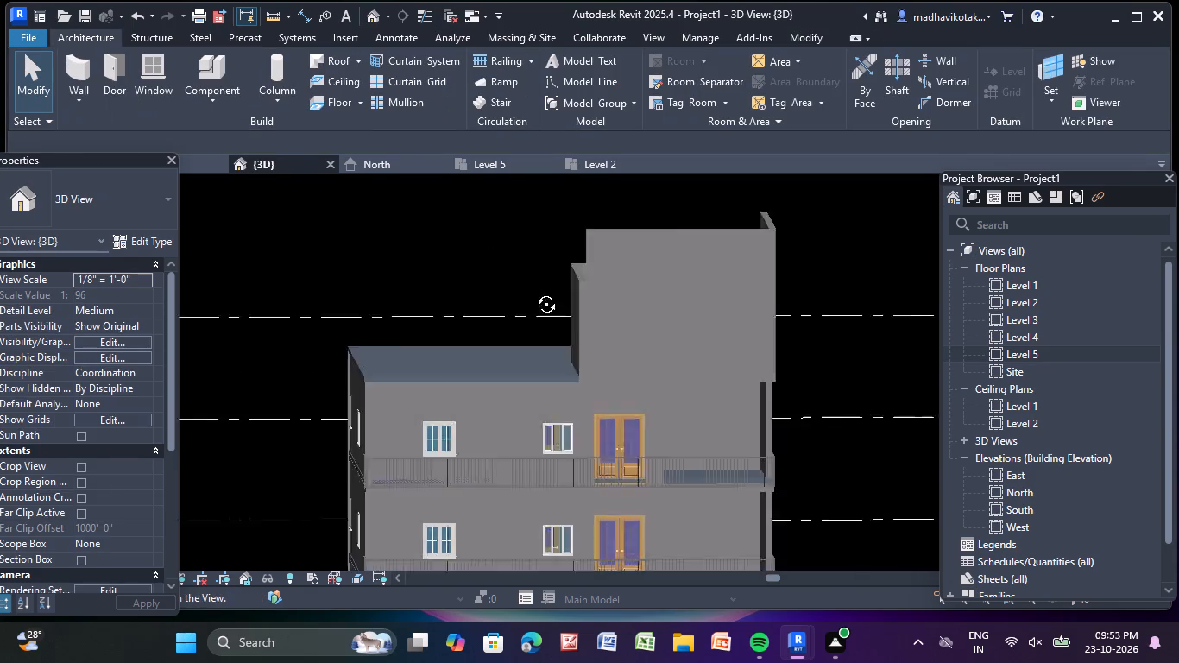
pyautogui.moveTo(533, 291); pyautogui.dragTo(619, 365, button='middle')
pyautogui.click(452, 301)
pyautogui.click(129, 370)
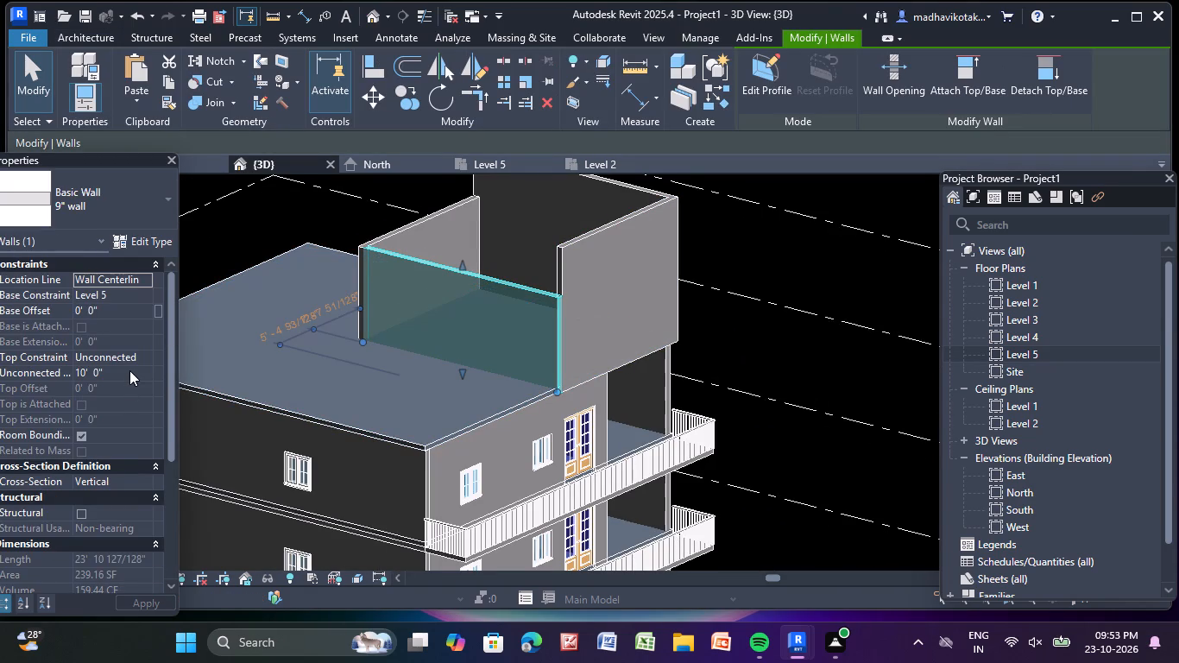
pyautogui.press('BackSpace')
pyautogui.press('BackSpace')
pyautogui.write("15'")
pyautogui.press('Return')
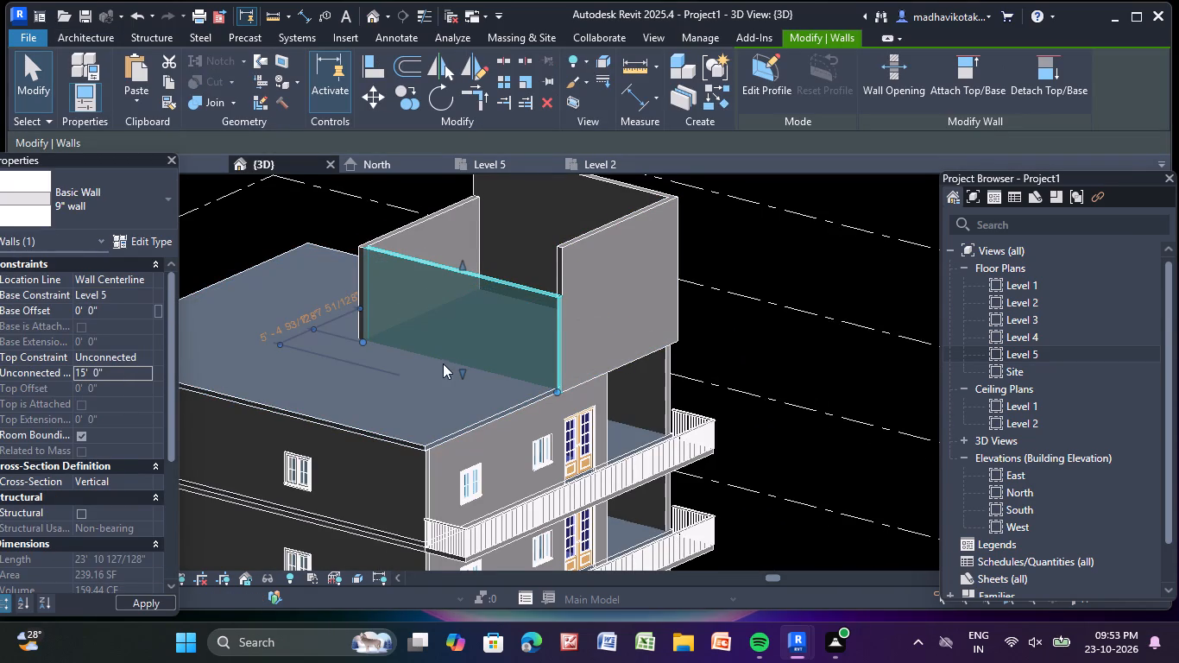
pyautogui.click(465, 334)
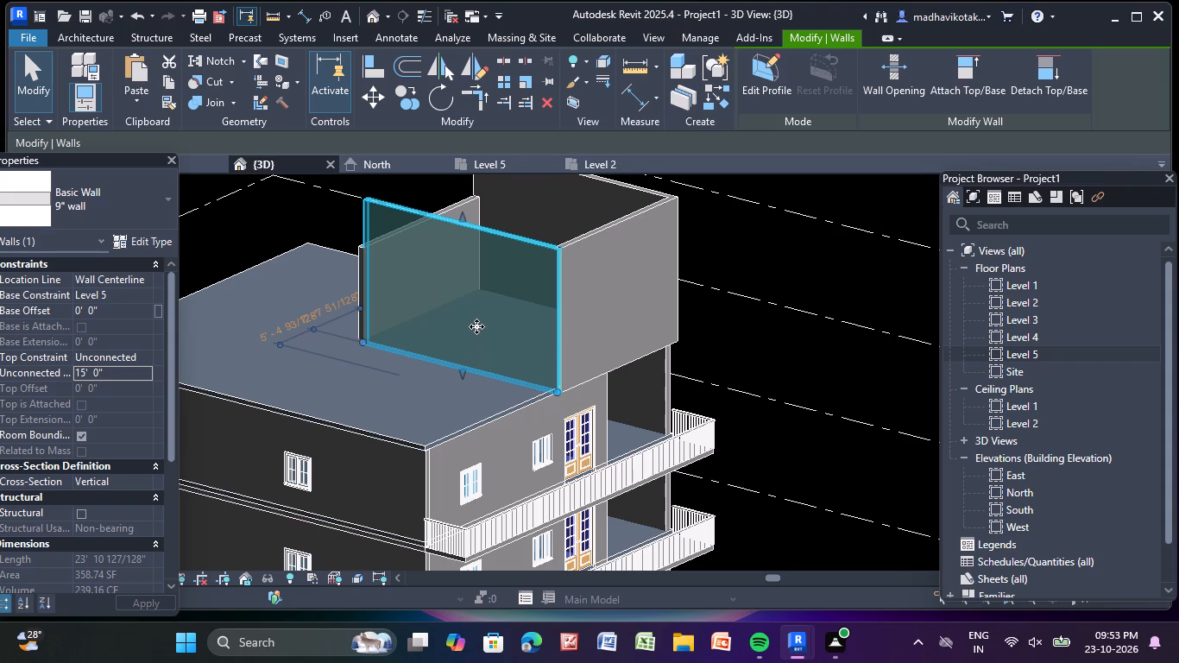
pyautogui.press('Escape')
# Set the unconnected height of the rooftop room's rear wall to 15'.
pyautogui.moveTo(475, 325); pyautogui.dragTo(608, 380, button='middle')
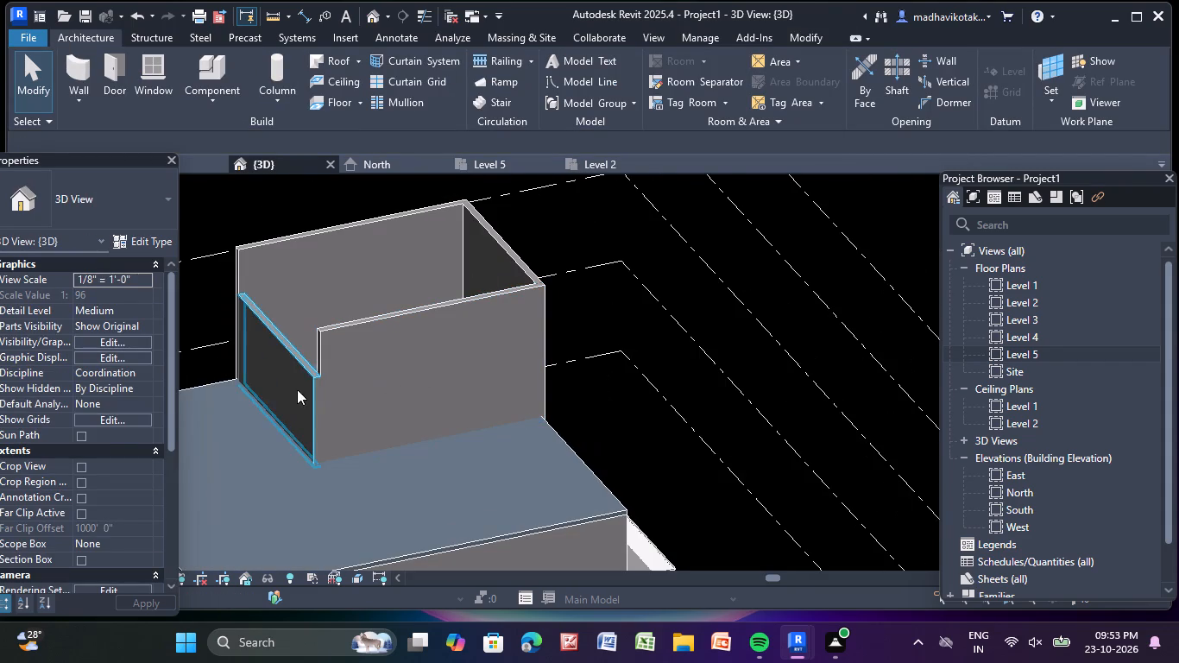
pyautogui.click(271, 384)
pyautogui.click(131, 368)
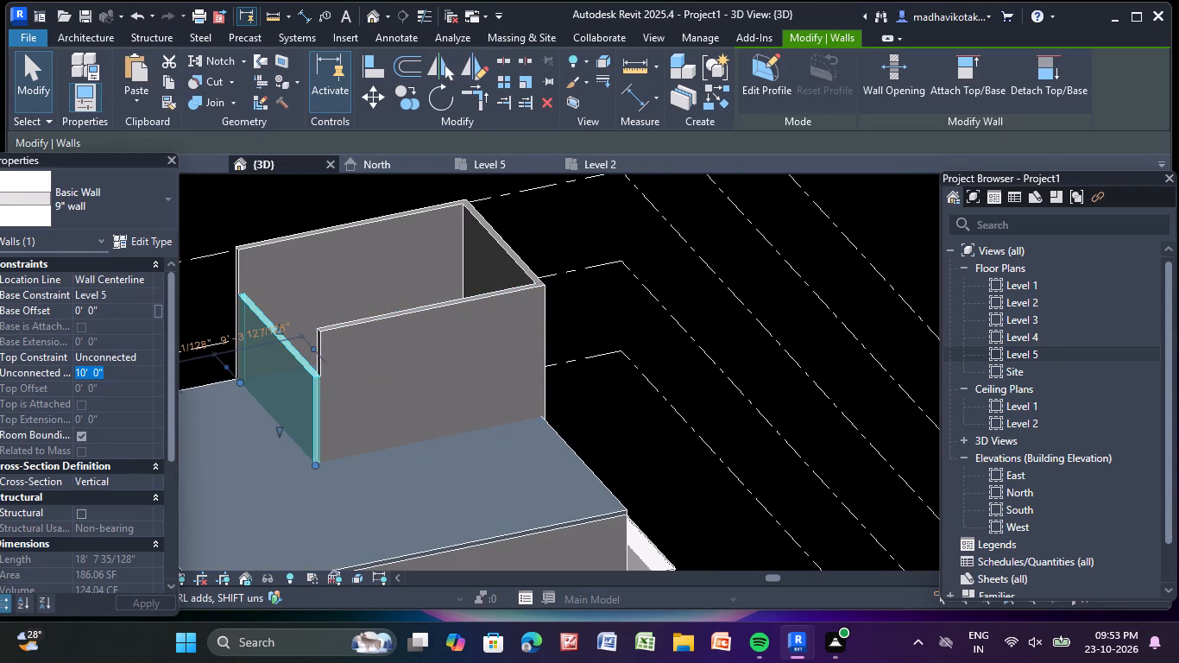
pyautogui.press('BackSpace')
pyautogui.write('15')
pyautogui.press("'")
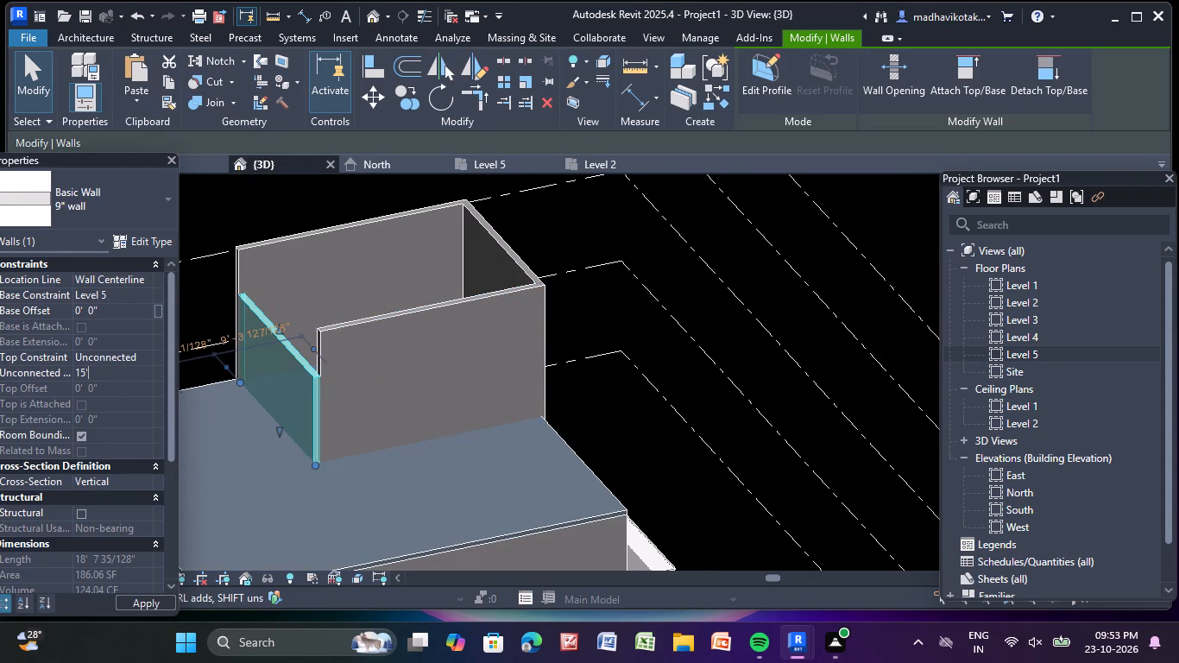
pyautogui.press('Return')
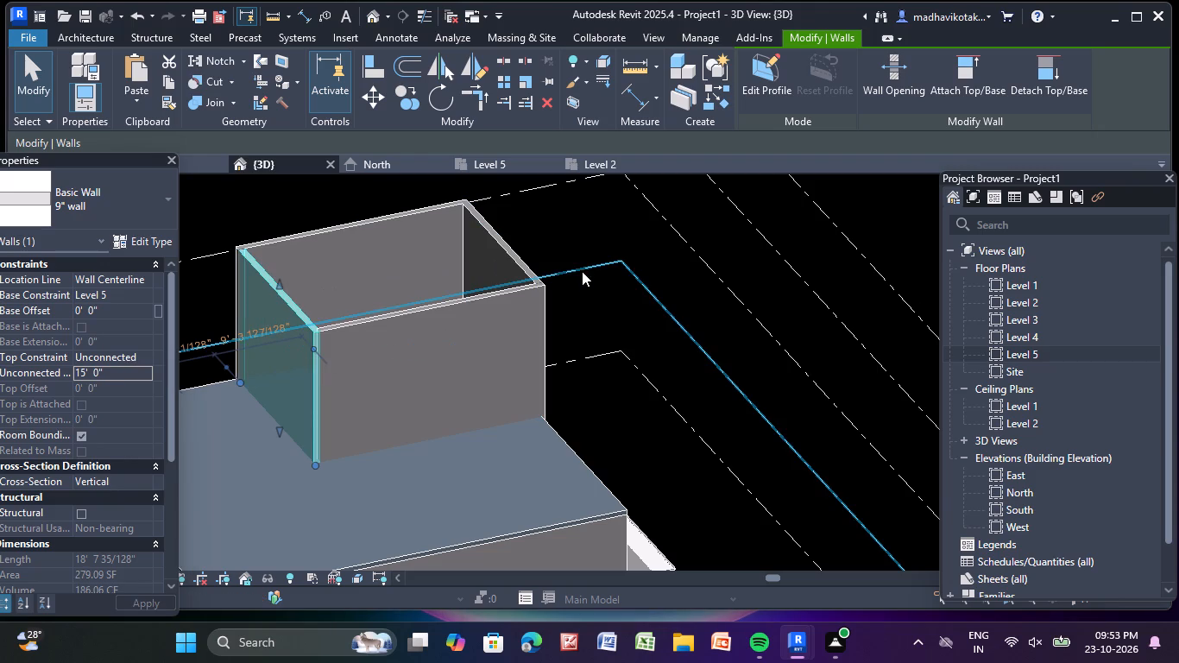
pyautogui.click(594, 230)
# Inspect the rooftop room's walls in the 3D view from several angles and distances.
pyautogui.moveTo(722, 397); pyautogui.dragTo(600, 412, button='middle')
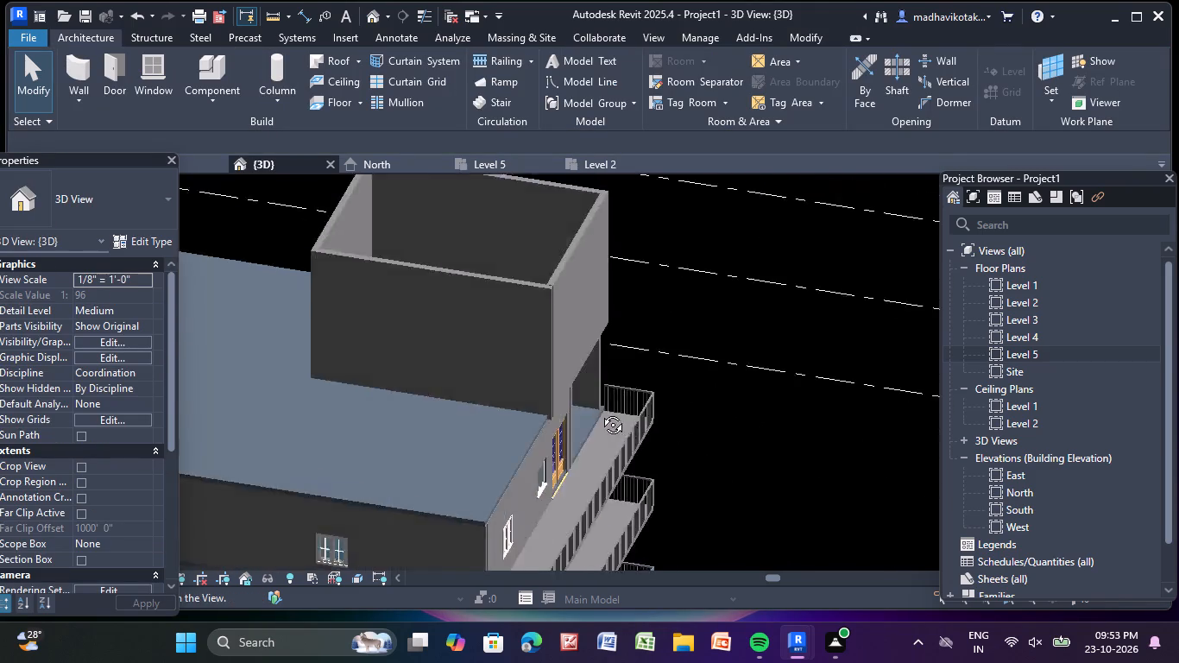
pyautogui.moveTo(600, 412); pyautogui.dragTo(486, 270, button='middle')
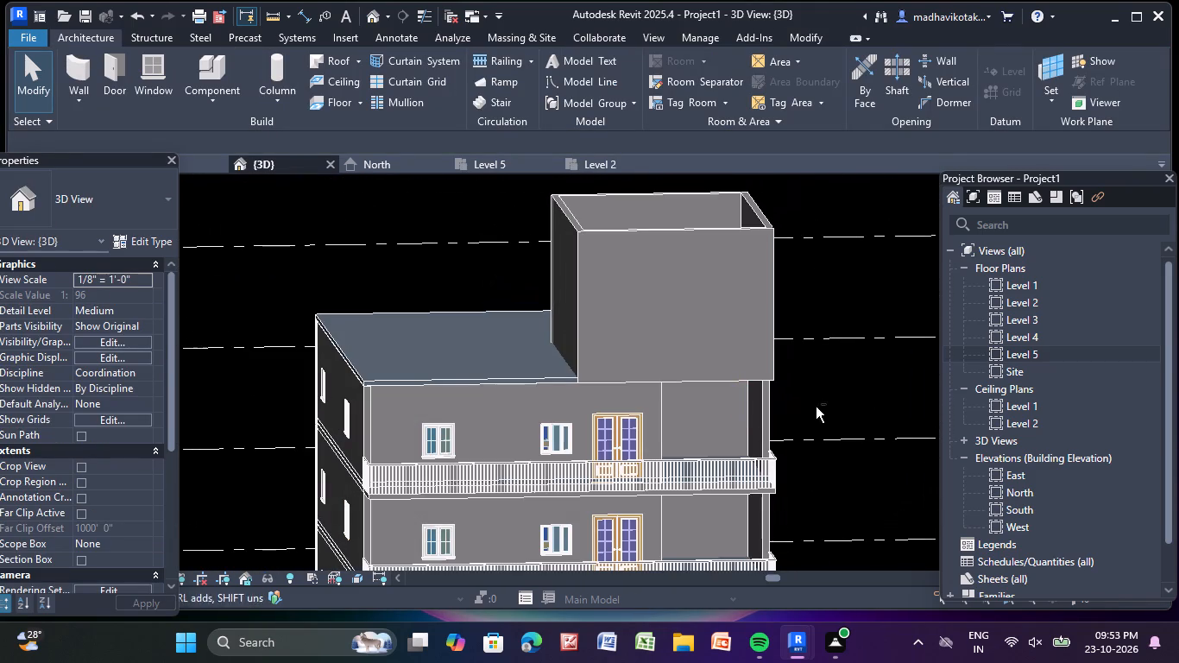
pyautogui.keyDown('shift'); pyautogui.scroll(7, 814, 409); pyautogui.keyUp('shift')
pyautogui.scroll(11, 690, 390)
pyautogui.scroll(-9, 690, 388)
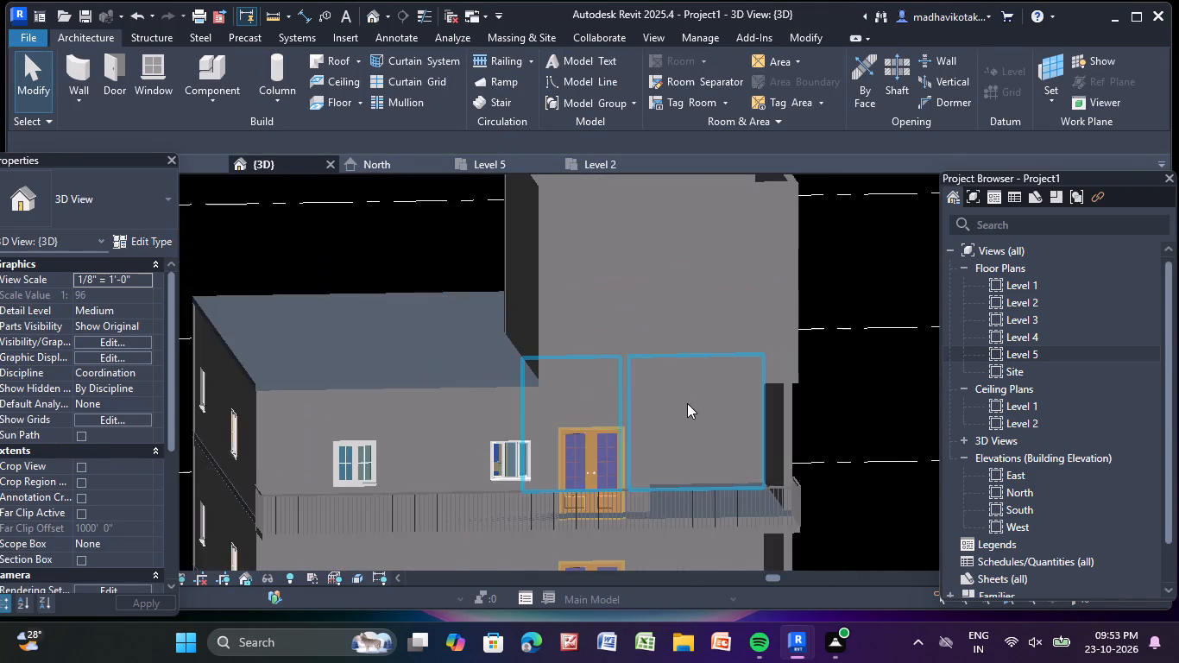
pyautogui.keyDown('shift'); pyautogui.moveTo(688, 402); pyautogui.dragTo(677, 407, button='middle'); pyautogui.keyUp('shift')
pyautogui.scroll(-1, 628, 293)
pyautogui.moveTo(628, 293); pyautogui.dragTo(617, 330, button='middle')
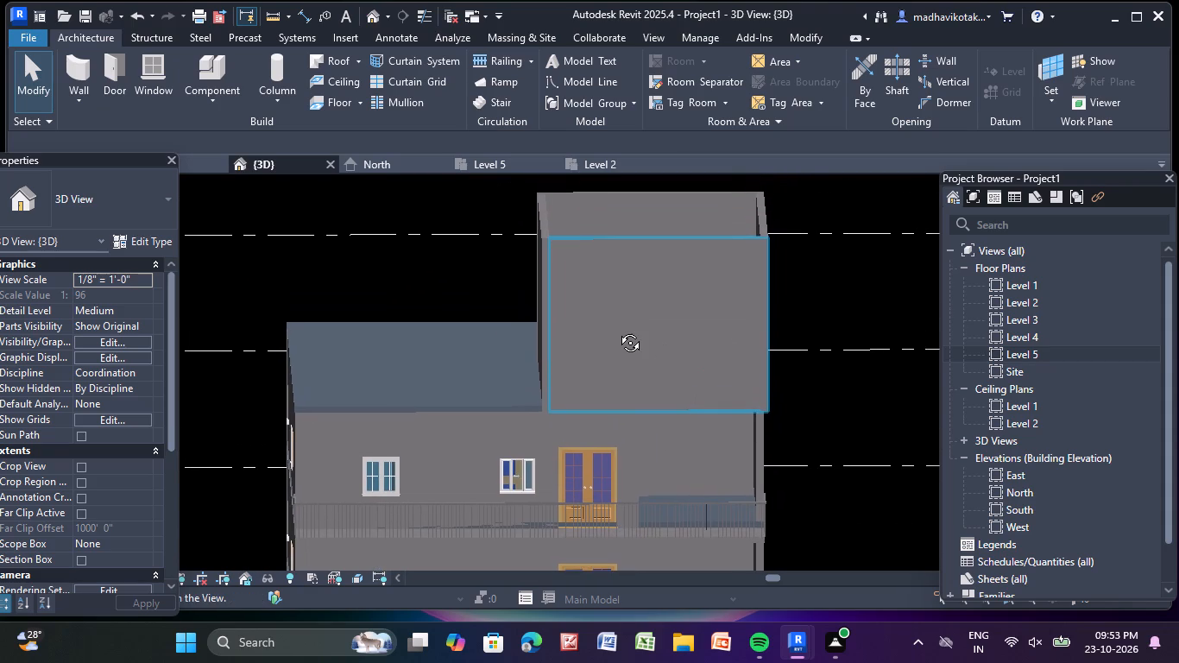
pyautogui.moveTo(617, 330); pyautogui.dragTo(617, 329, button='middle')
pyautogui.scroll(-3, 617, 329)
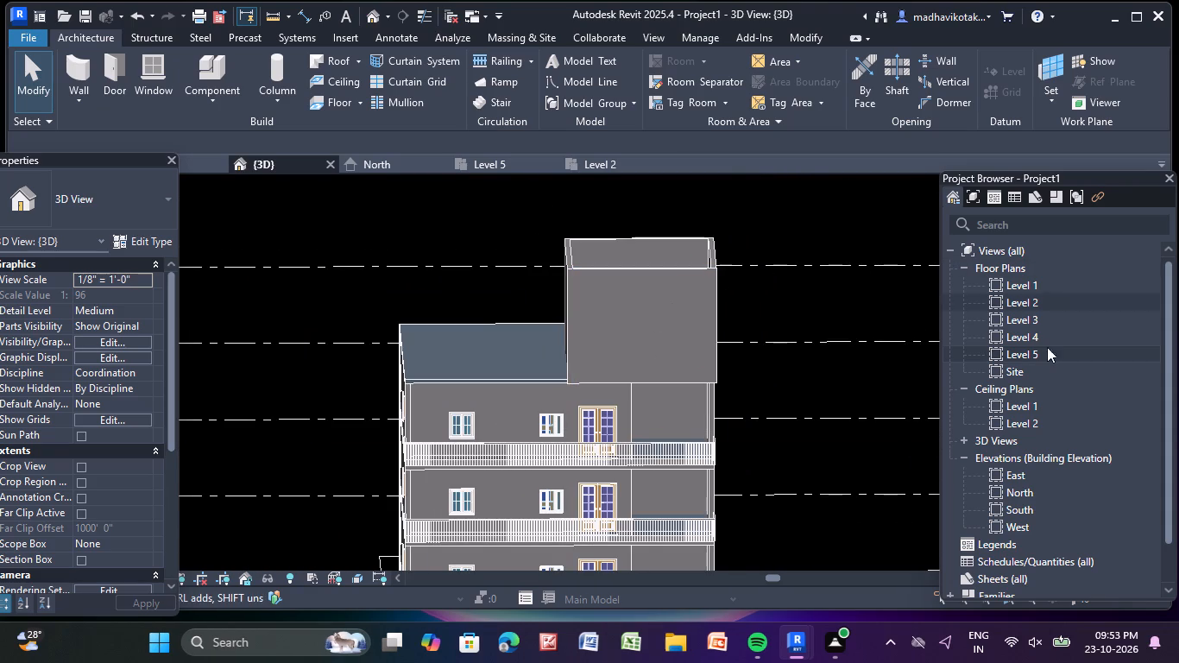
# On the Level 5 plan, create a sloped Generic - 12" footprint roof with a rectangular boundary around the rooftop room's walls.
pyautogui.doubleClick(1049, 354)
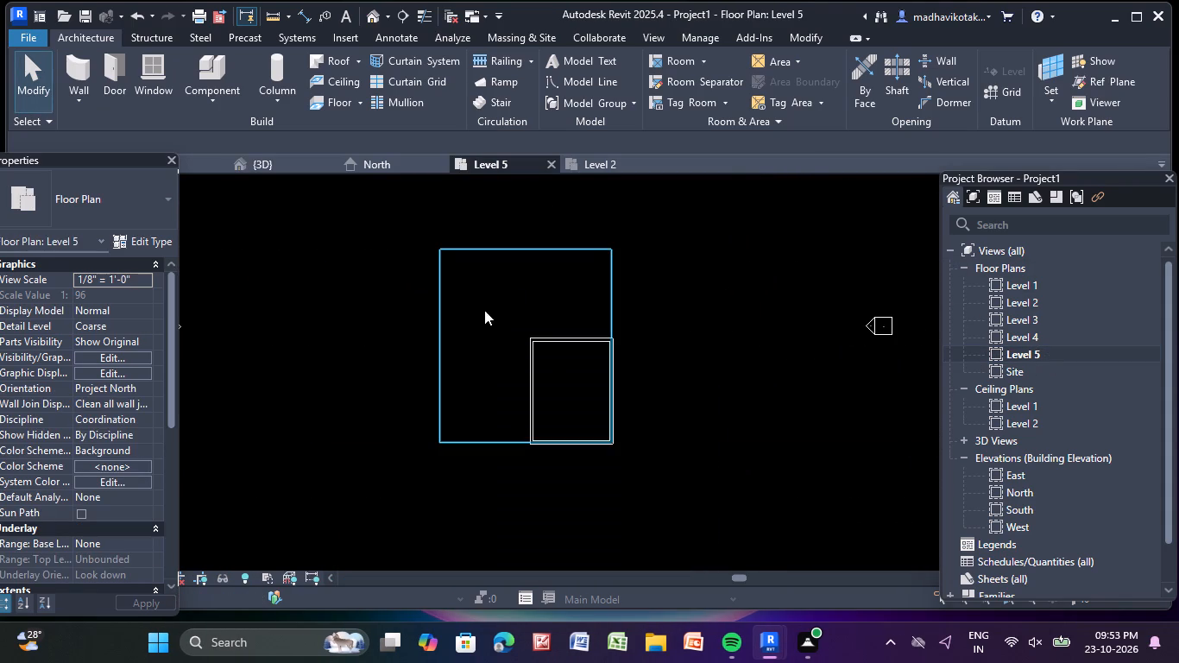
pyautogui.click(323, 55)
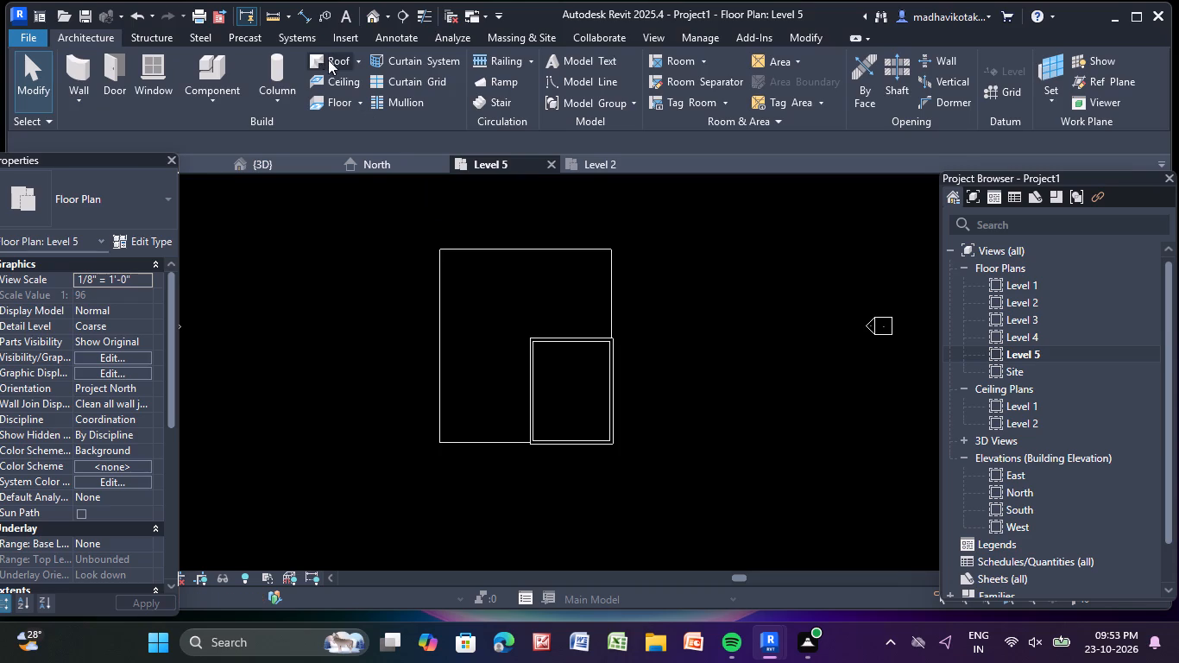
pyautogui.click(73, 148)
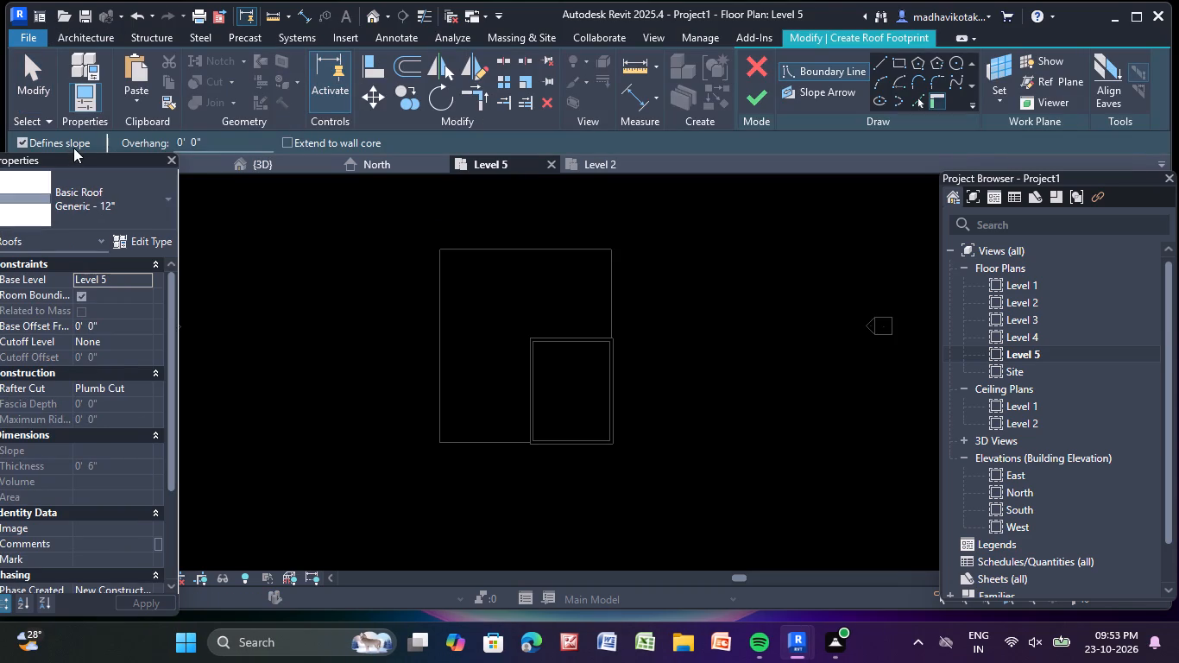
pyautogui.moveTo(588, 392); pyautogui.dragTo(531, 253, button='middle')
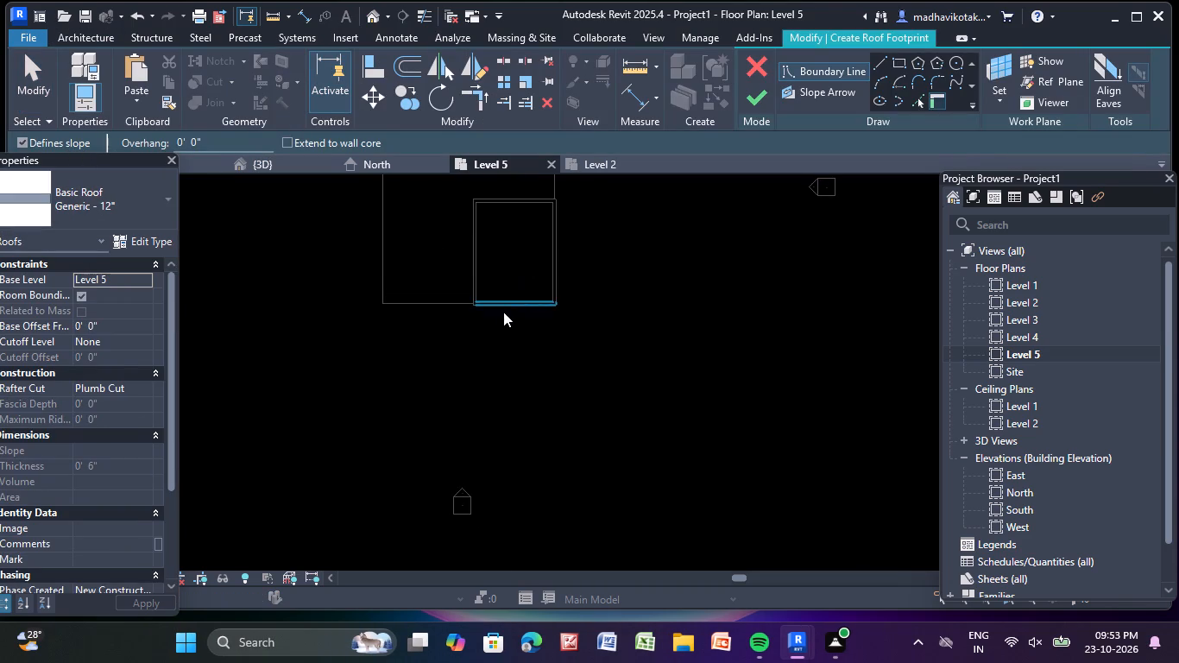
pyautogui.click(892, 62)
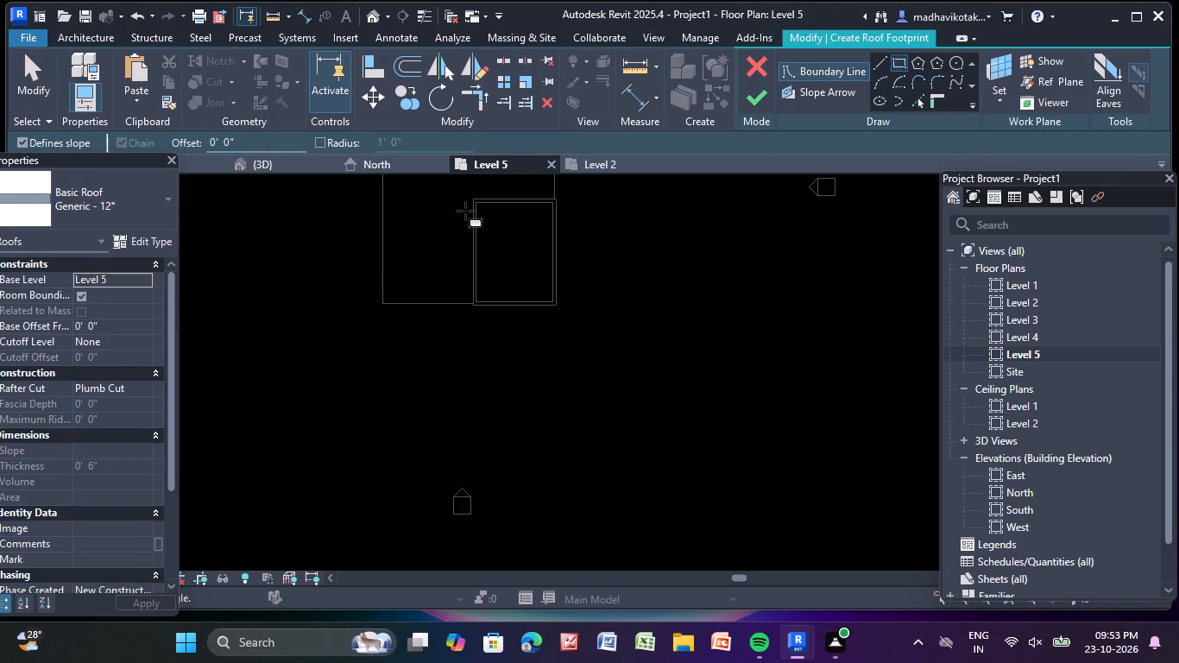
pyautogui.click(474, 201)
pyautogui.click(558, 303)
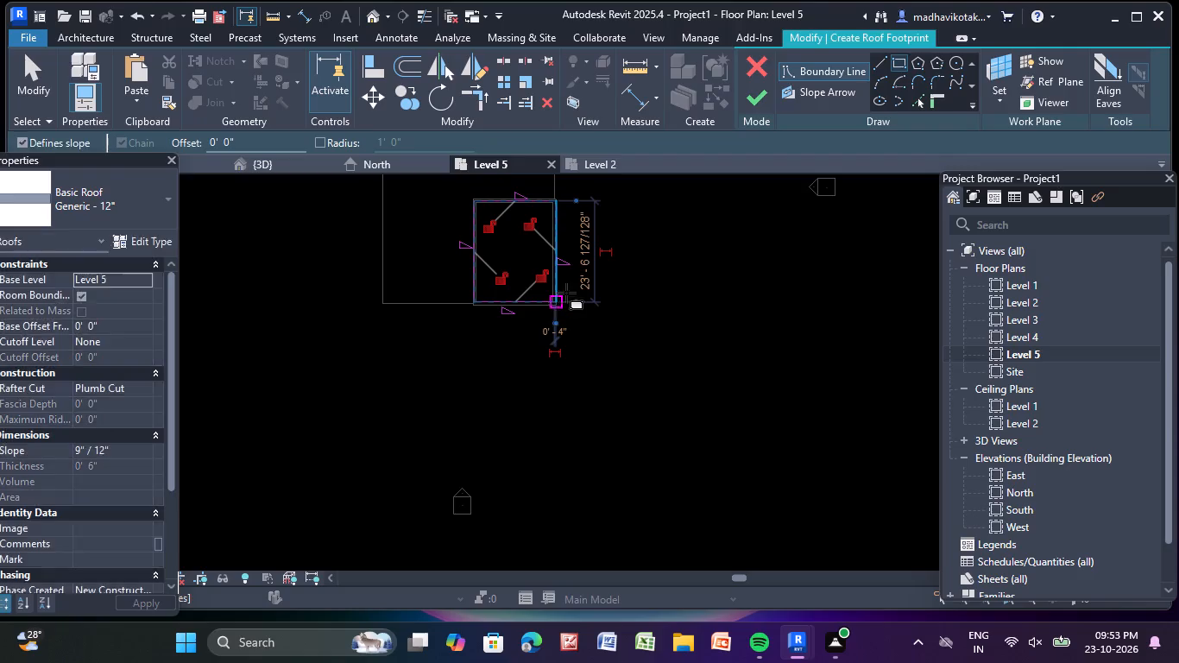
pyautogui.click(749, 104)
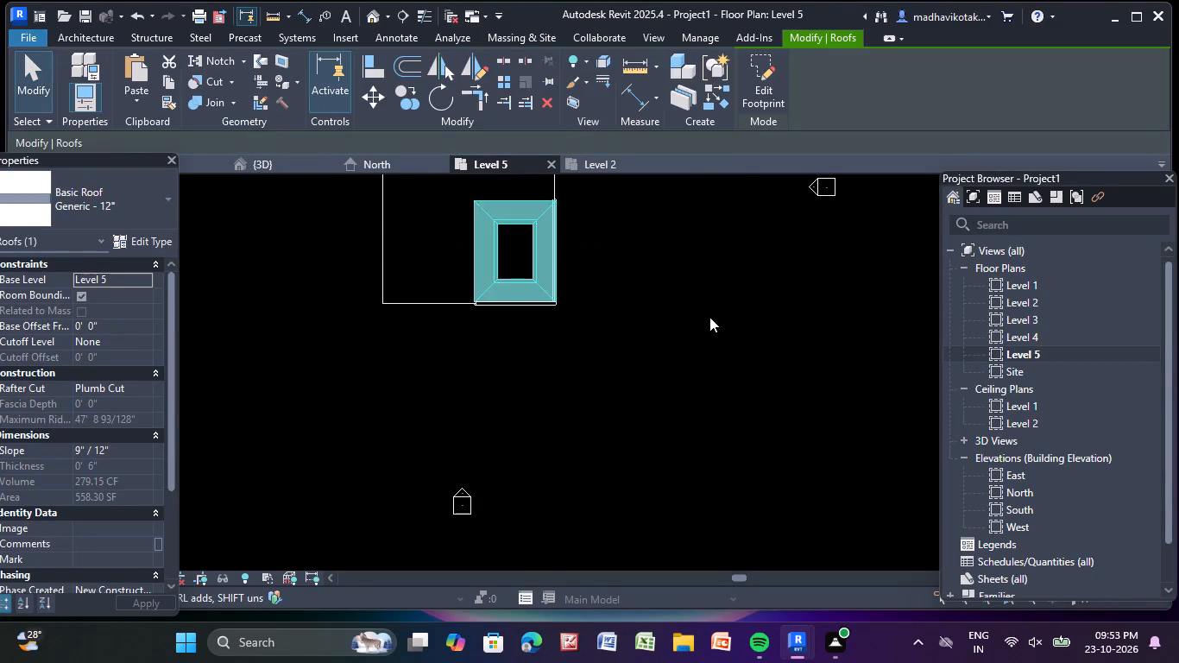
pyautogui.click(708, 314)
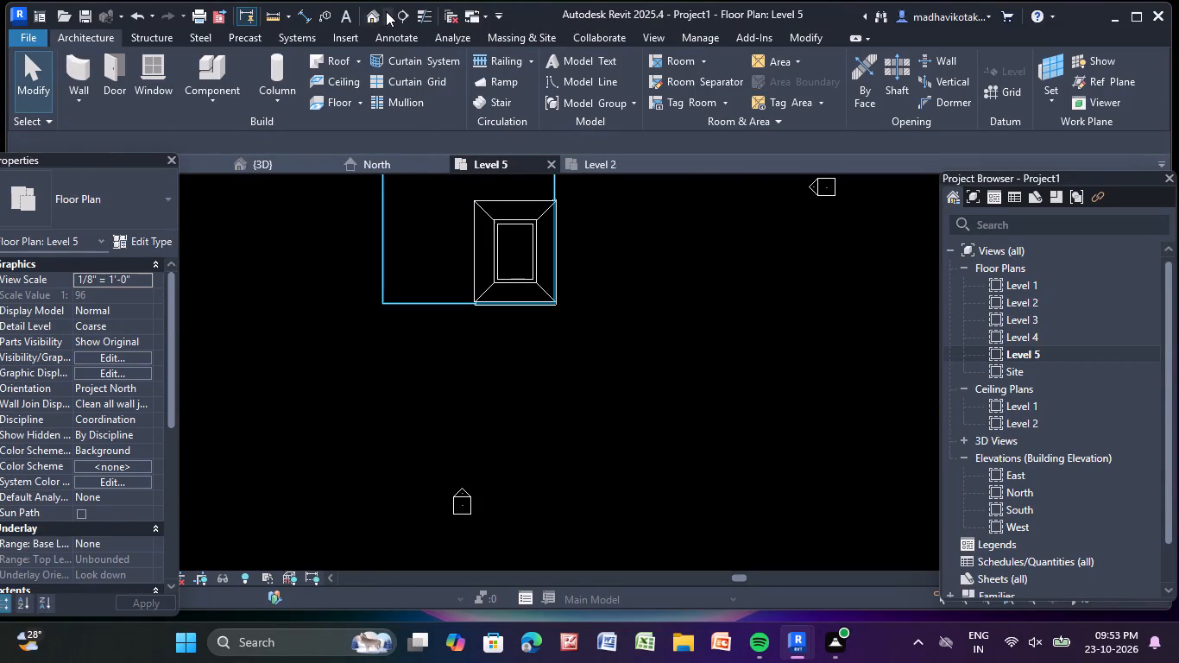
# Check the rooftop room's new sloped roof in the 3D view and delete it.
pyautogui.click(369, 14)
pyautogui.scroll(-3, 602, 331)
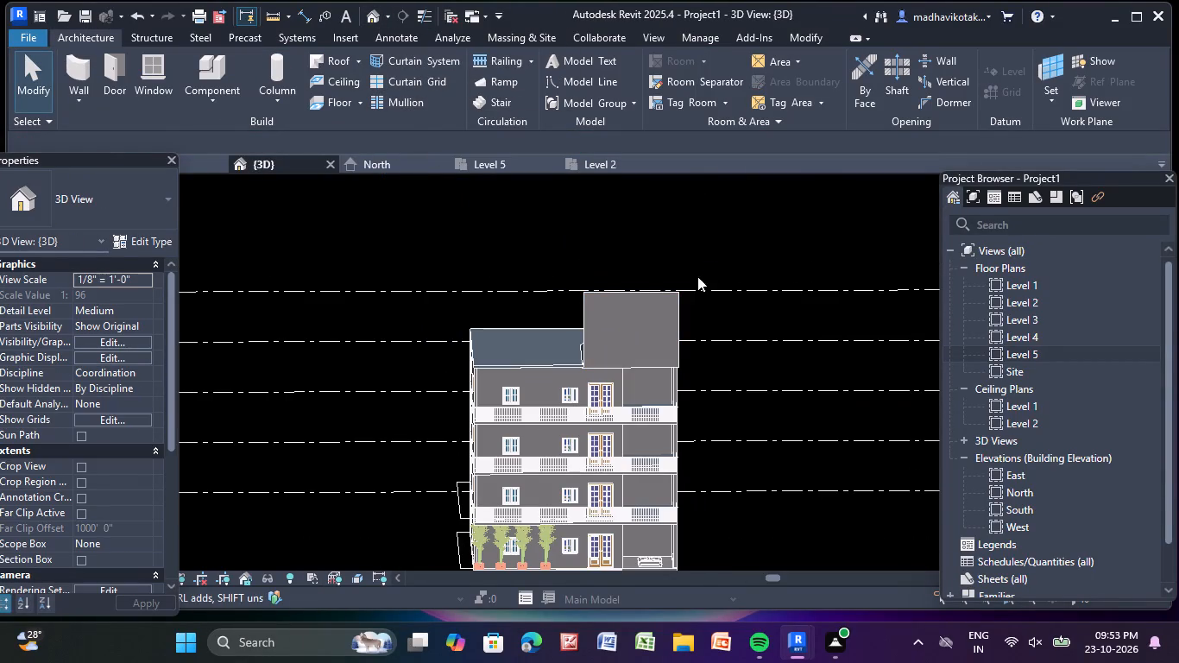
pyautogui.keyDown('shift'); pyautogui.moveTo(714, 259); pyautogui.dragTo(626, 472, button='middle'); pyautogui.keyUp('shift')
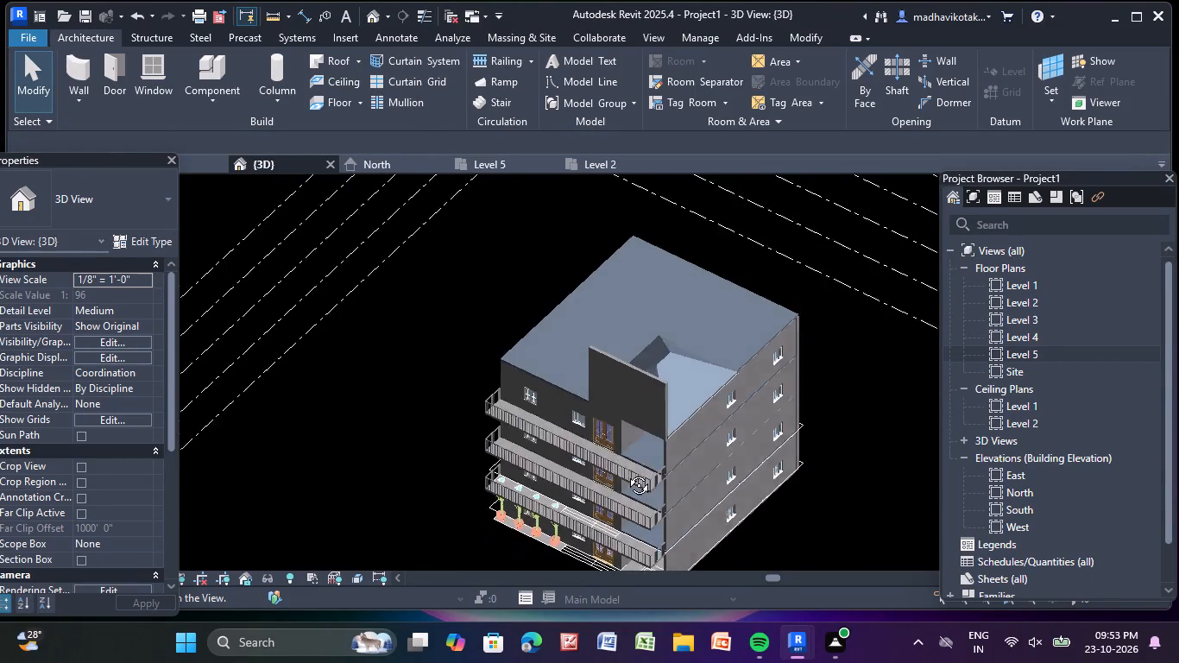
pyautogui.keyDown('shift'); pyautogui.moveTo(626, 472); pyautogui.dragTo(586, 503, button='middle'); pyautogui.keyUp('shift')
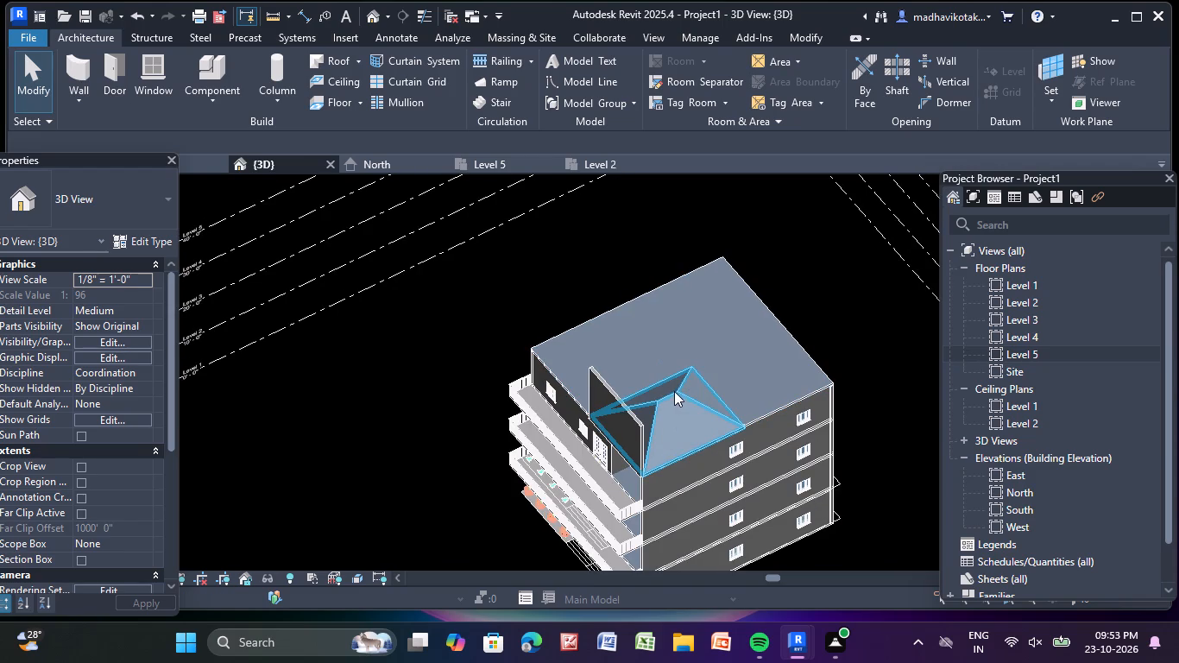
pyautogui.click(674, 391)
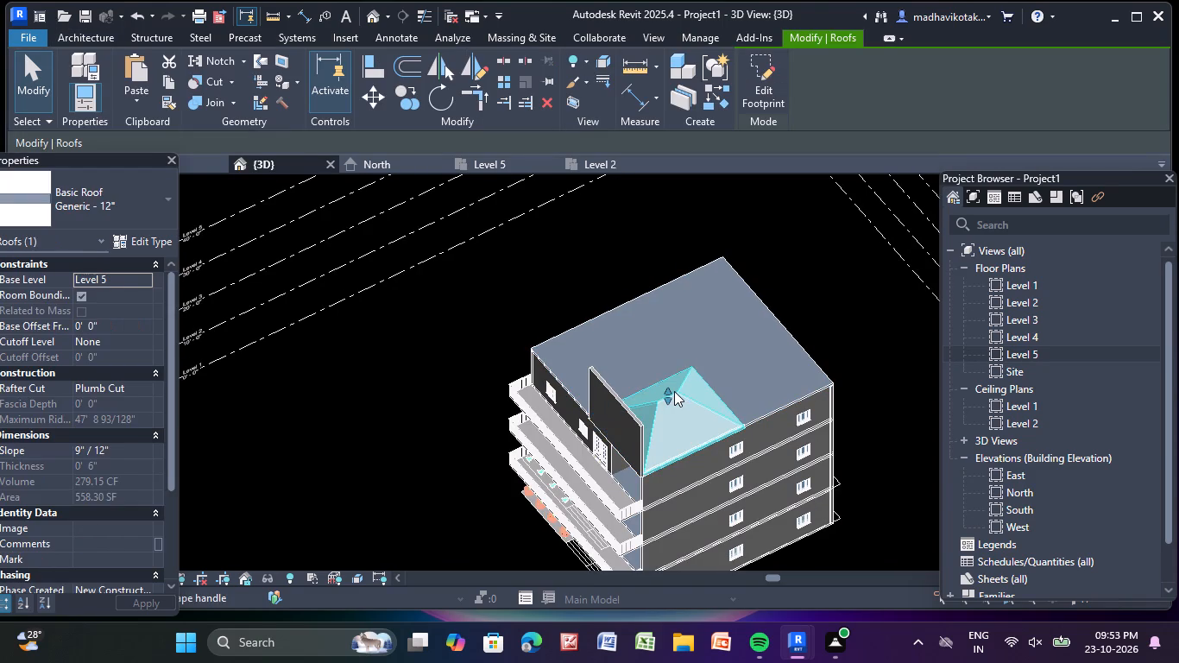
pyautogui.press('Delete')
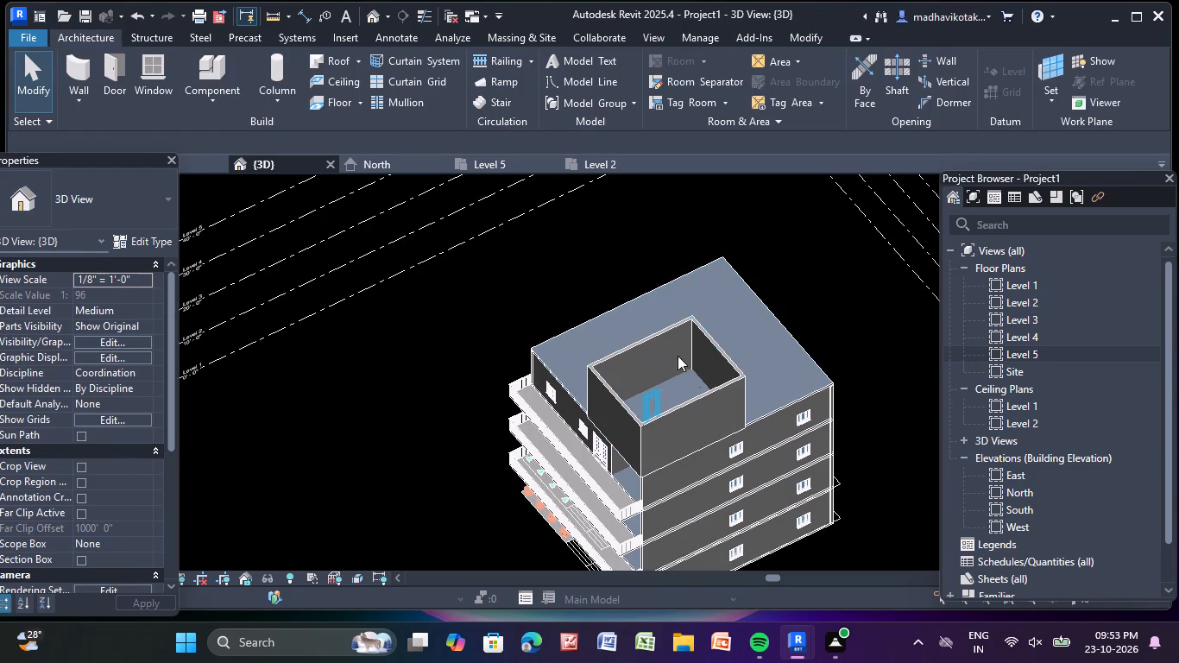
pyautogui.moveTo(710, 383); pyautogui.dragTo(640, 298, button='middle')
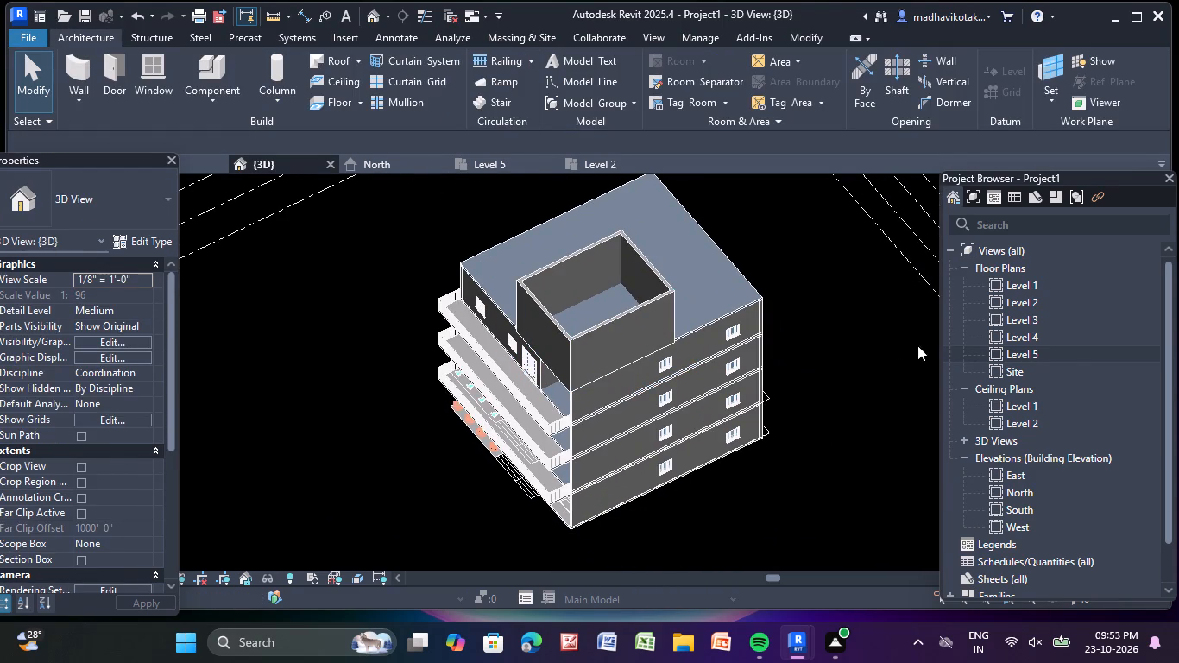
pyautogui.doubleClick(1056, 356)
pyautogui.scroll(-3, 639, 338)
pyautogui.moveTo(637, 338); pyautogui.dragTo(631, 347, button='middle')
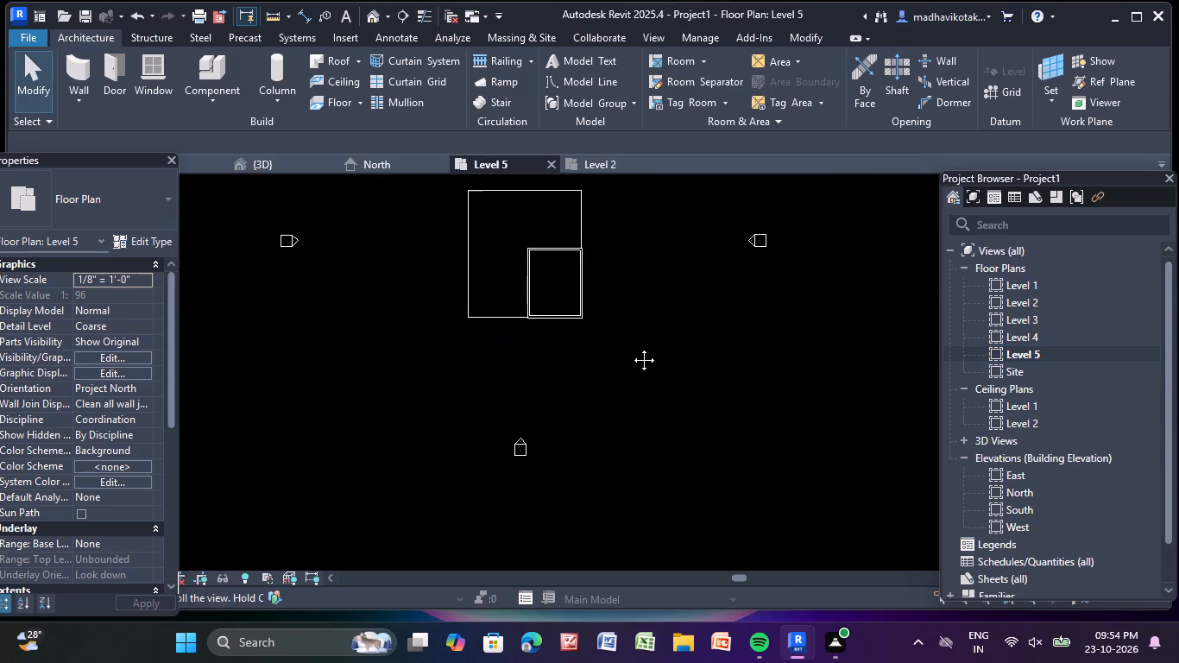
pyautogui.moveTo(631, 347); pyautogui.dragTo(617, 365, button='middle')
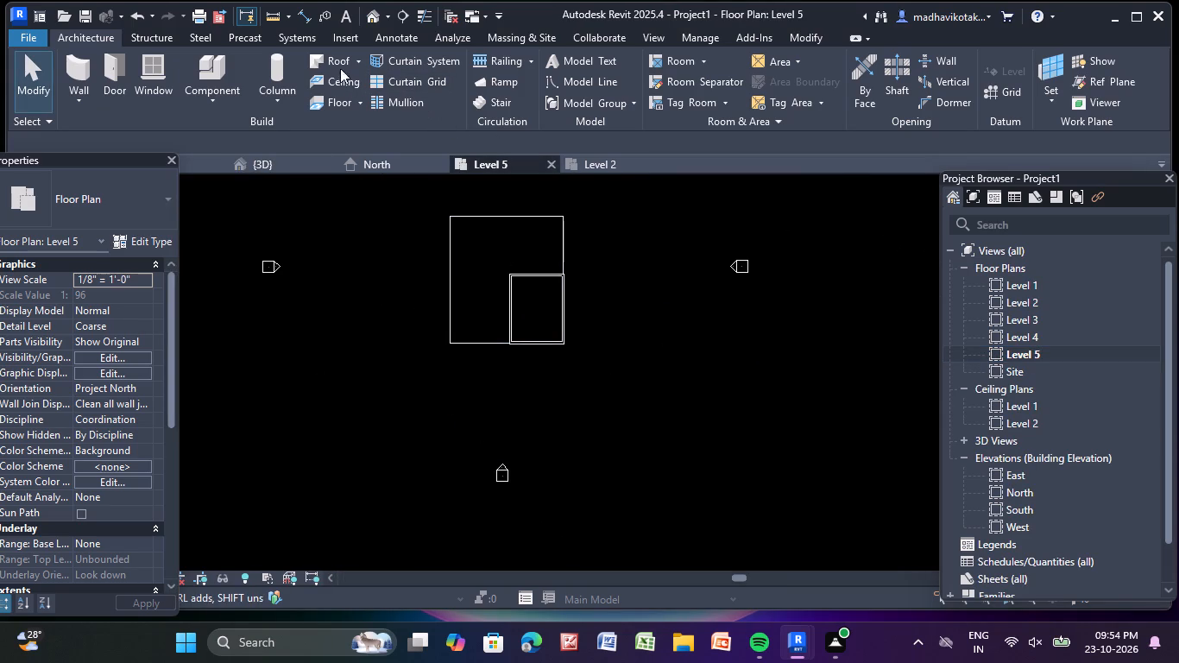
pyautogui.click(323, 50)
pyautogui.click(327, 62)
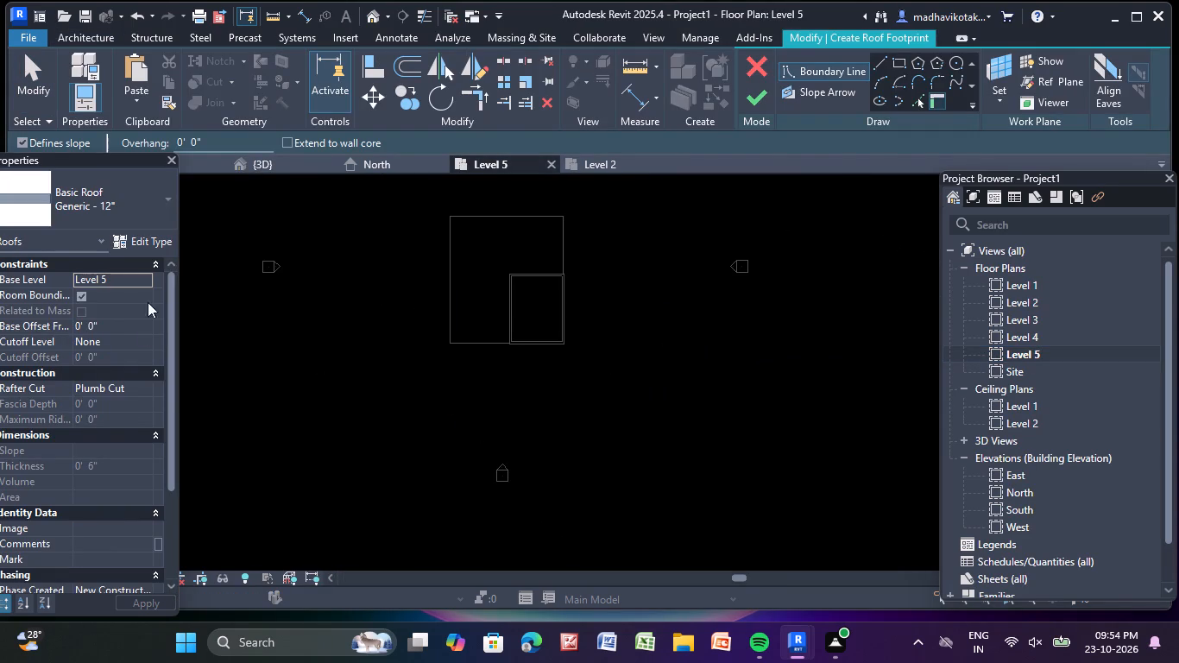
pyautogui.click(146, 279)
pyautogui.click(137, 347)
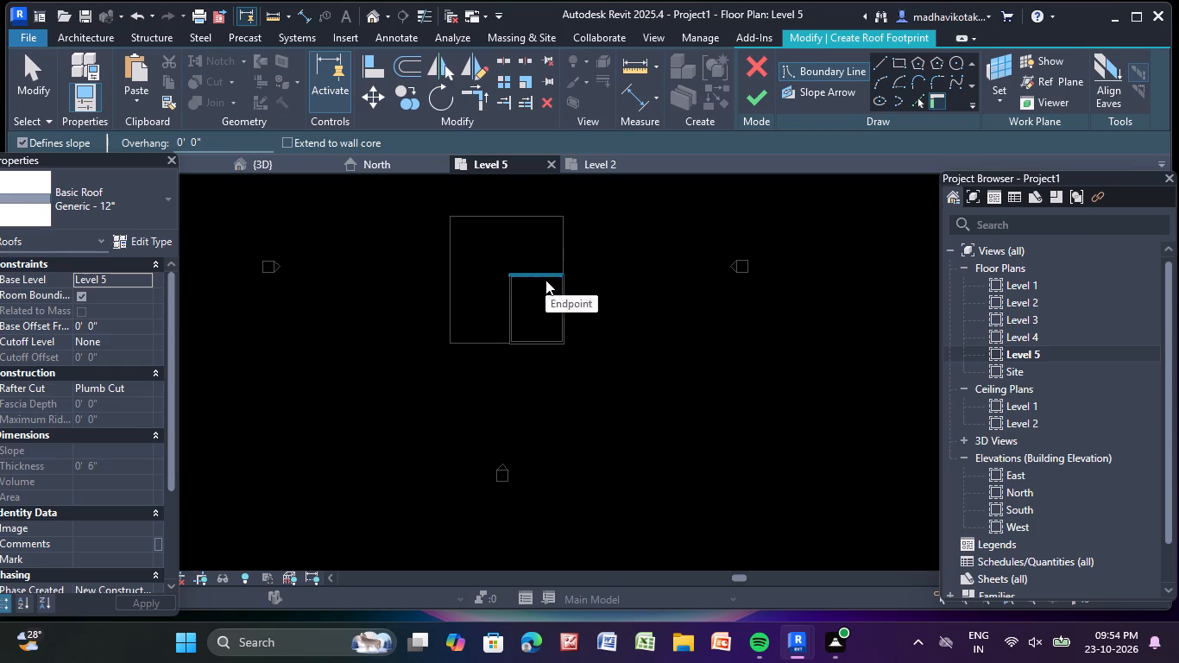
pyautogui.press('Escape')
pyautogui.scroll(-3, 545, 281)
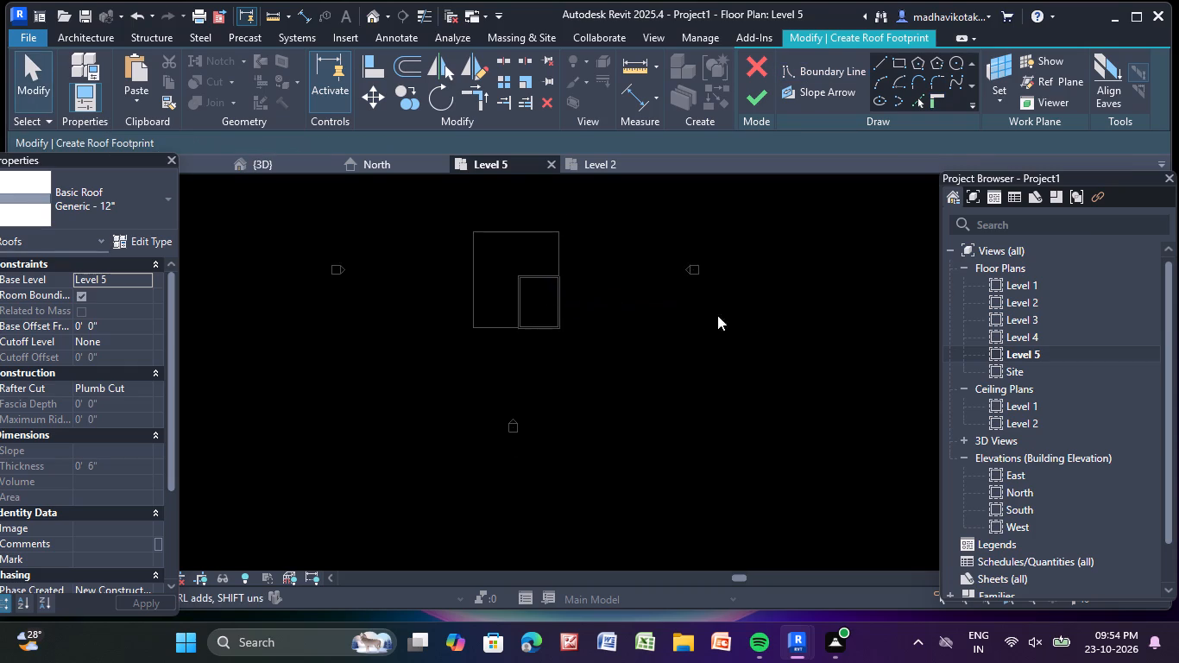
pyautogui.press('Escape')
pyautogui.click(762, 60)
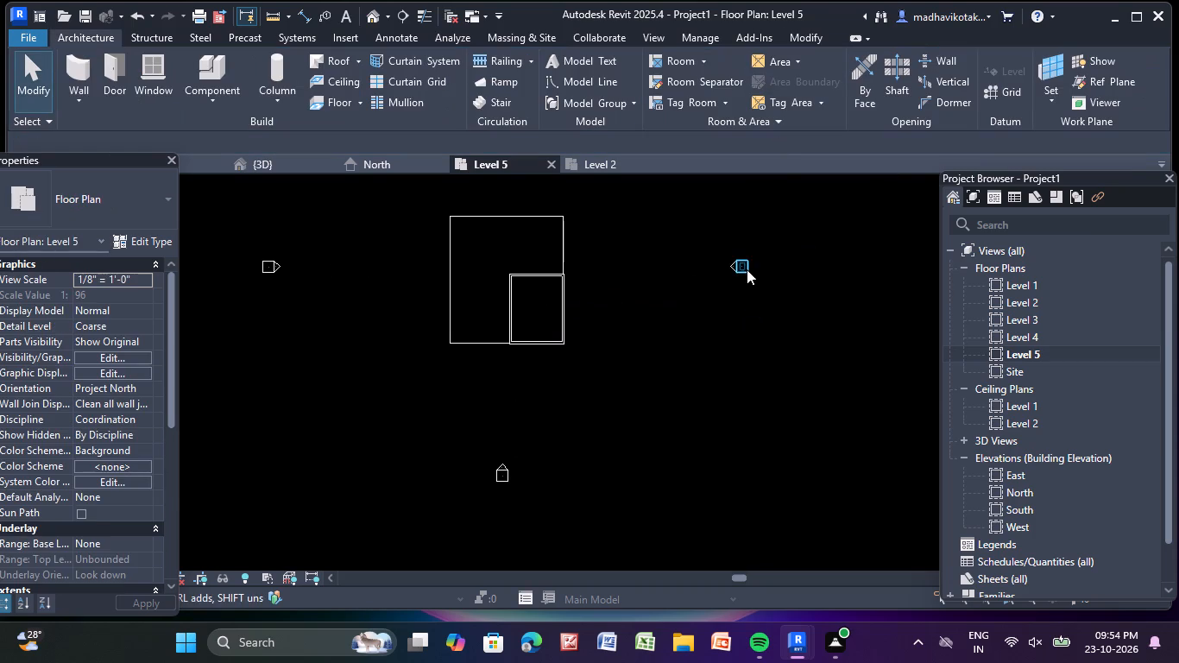
# In the North elevation, add a new level 10' above Level 5 by offsetting from the picked Level 5 line.
pyautogui.scroll(-3, 790, 246)
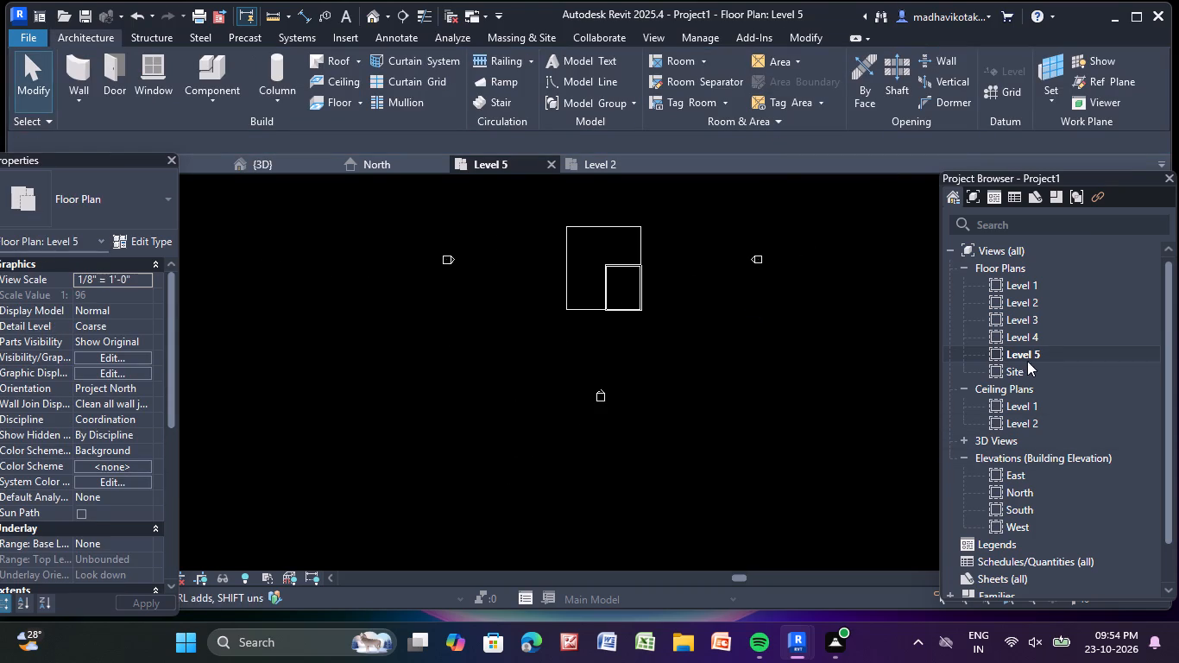
pyautogui.doubleClick(1040, 496)
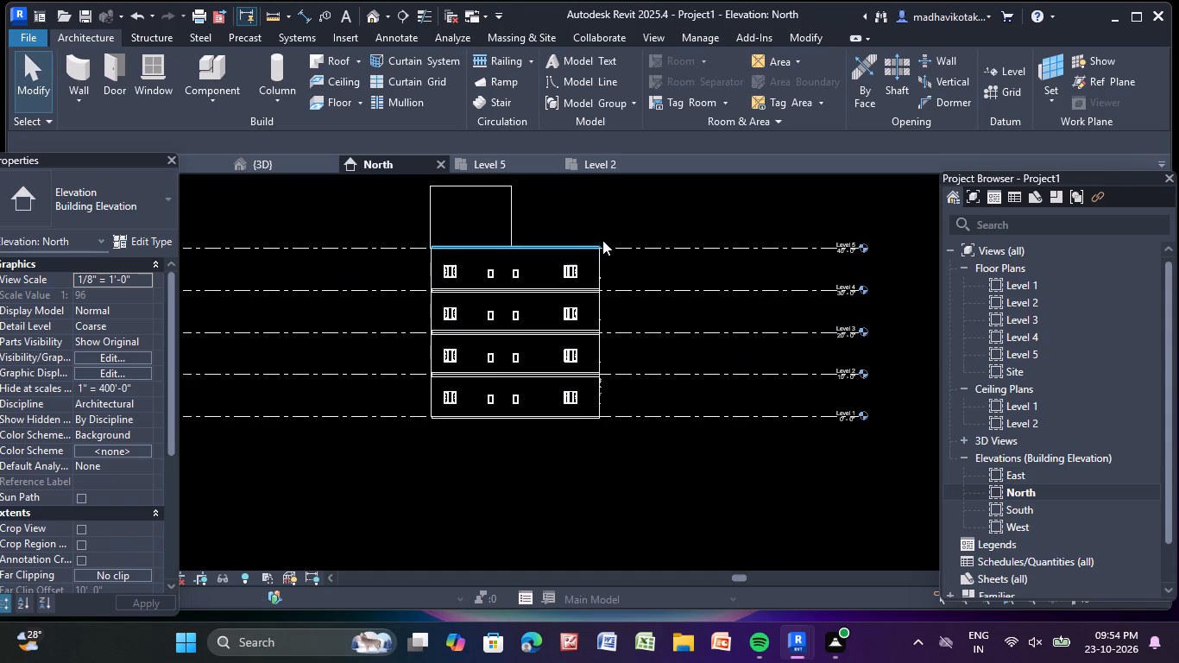
pyautogui.click(1001, 68)
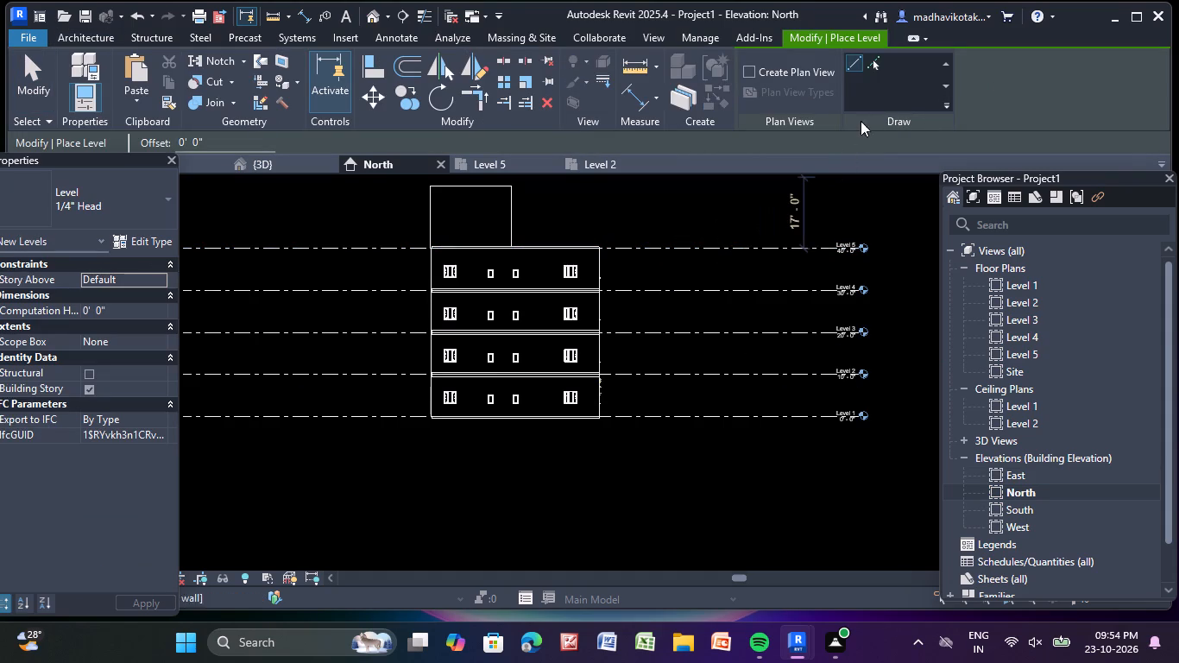
pyautogui.click(237, 143)
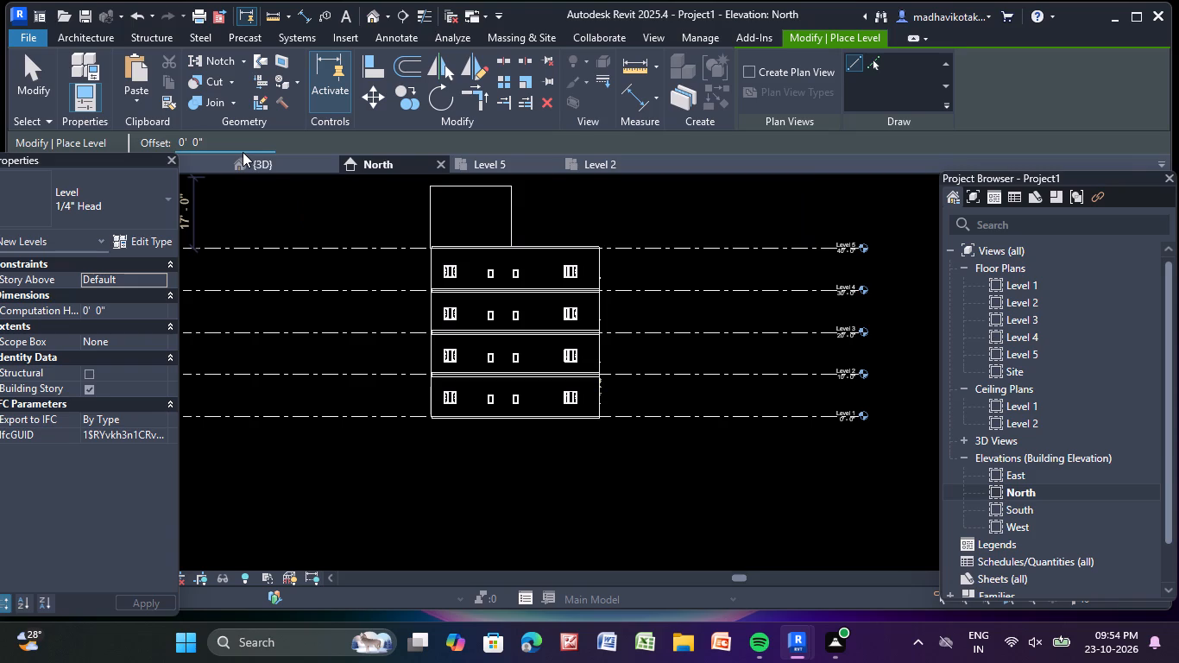
pyautogui.press('BackSpace')
pyautogui.press('BackSpace')
pyautogui.press('BackSpace')
pyautogui.press('BackSpace')
pyautogui.press('BackSpace')
pyautogui.press('BackSpace')
pyautogui.write("6'")
pyautogui.press('Return')
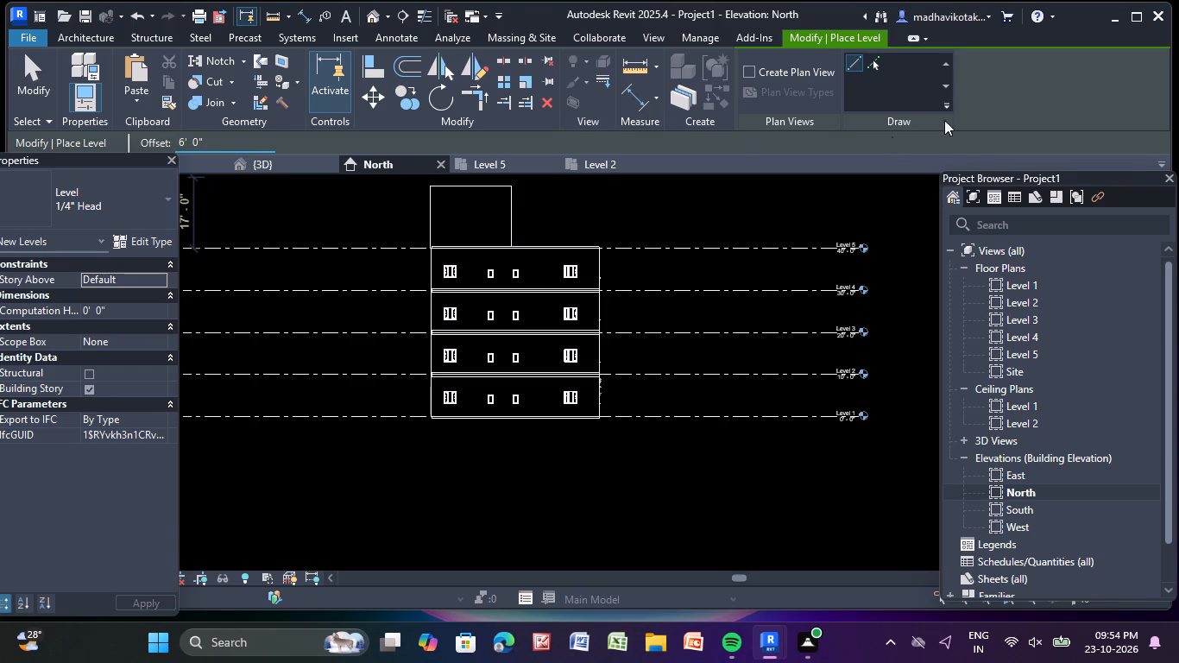
pyautogui.click(873, 59)
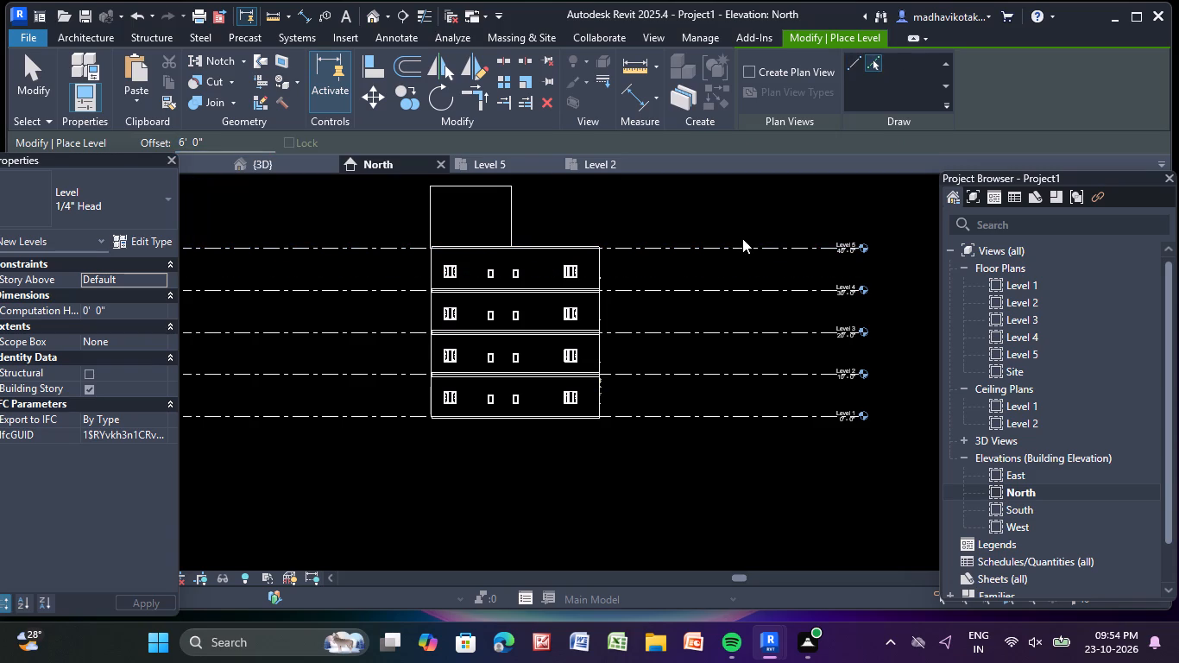
pyautogui.click(230, 147)
pyautogui.press('BackSpace')
pyautogui.press('BackSpace')
pyautogui.press('BackSpace')
pyautogui.press('BackSpace')
pyautogui.press('BackSpace')
pyautogui.press('BackSpace')
pyautogui.press('BackSpace')
pyautogui.press('BackSpace')
pyautogui.press('BackSpace')
pyautogui.press('BackSpace')
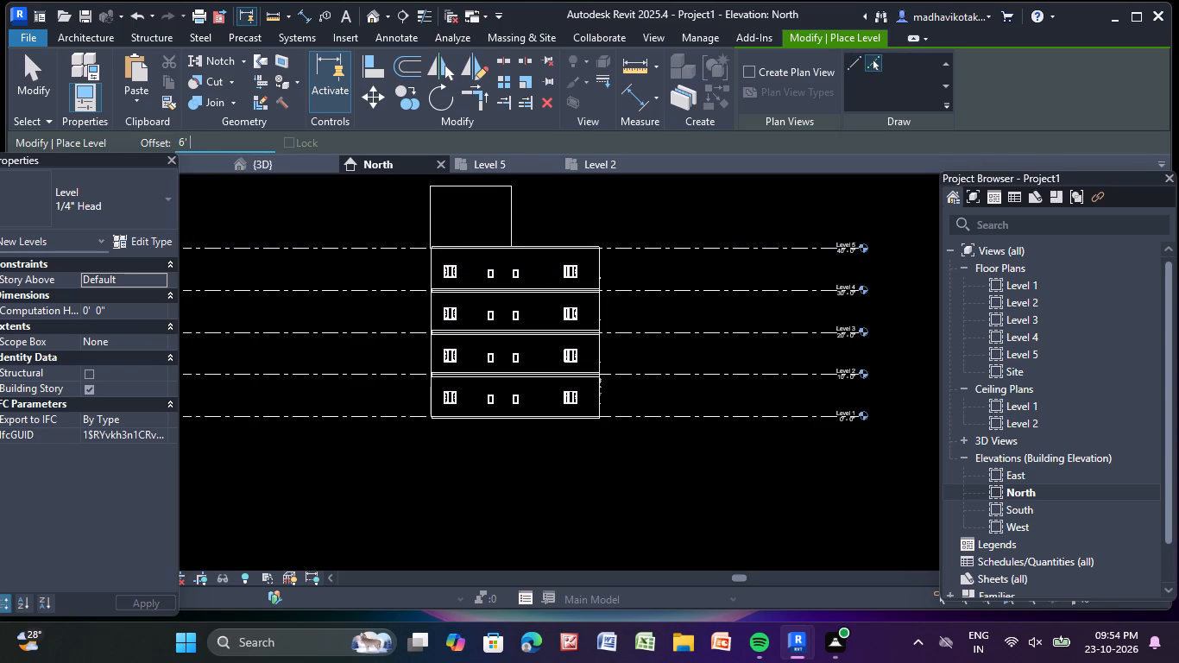
pyautogui.write('10')
pyautogui.press("'")
pyautogui.press('Return')
pyautogui.click(703, 242)
pyautogui.moveTo(672, 216); pyautogui.dragTo(676, 321, button='middle')
pyautogui.press('Escape')
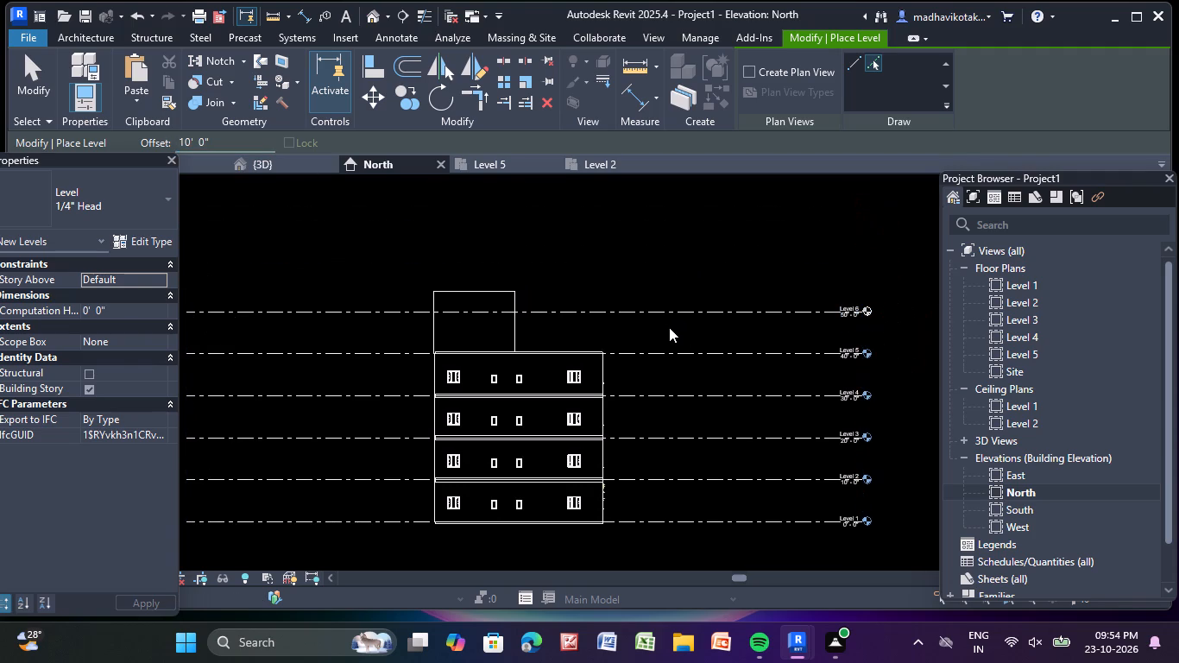
pyautogui.press('Escape')
pyautogui.press('Escape')
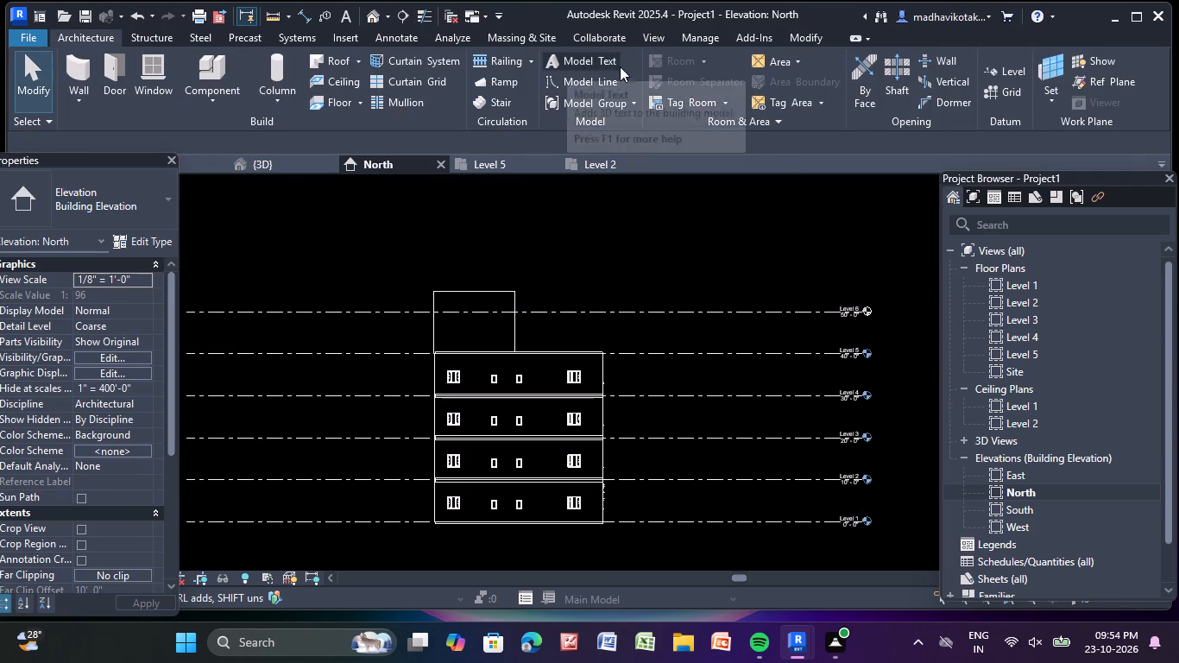
# Create a floor plan view for Level 6.
pyautogui.click(640, 35)
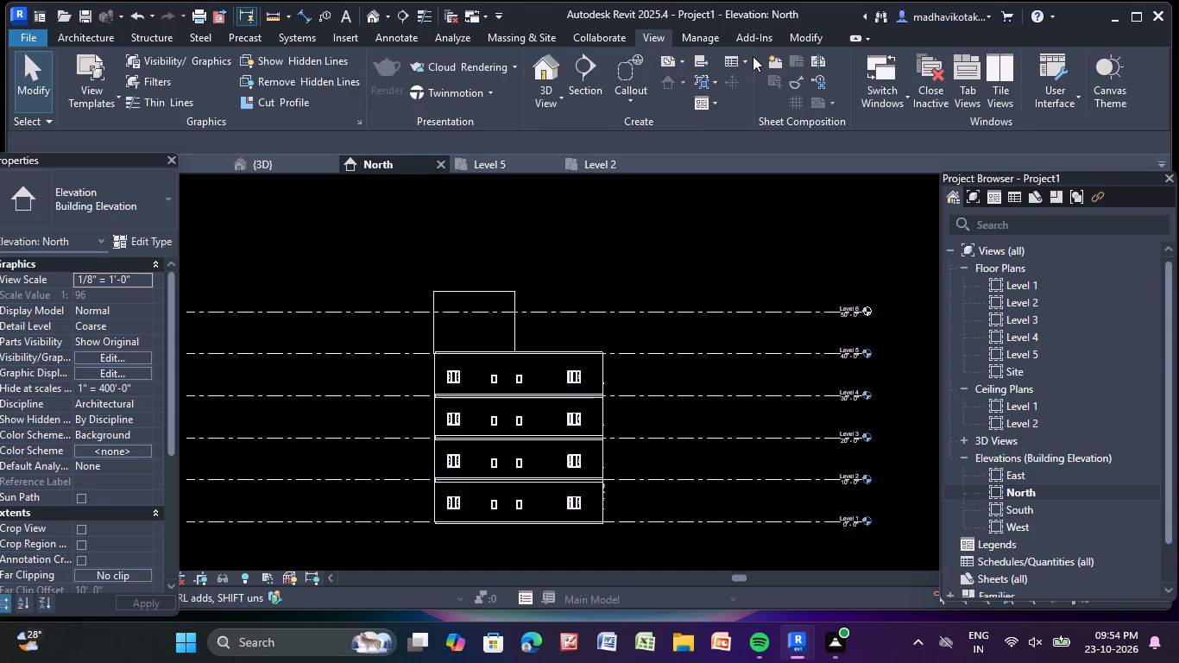
pyautogui.click(753, 56)
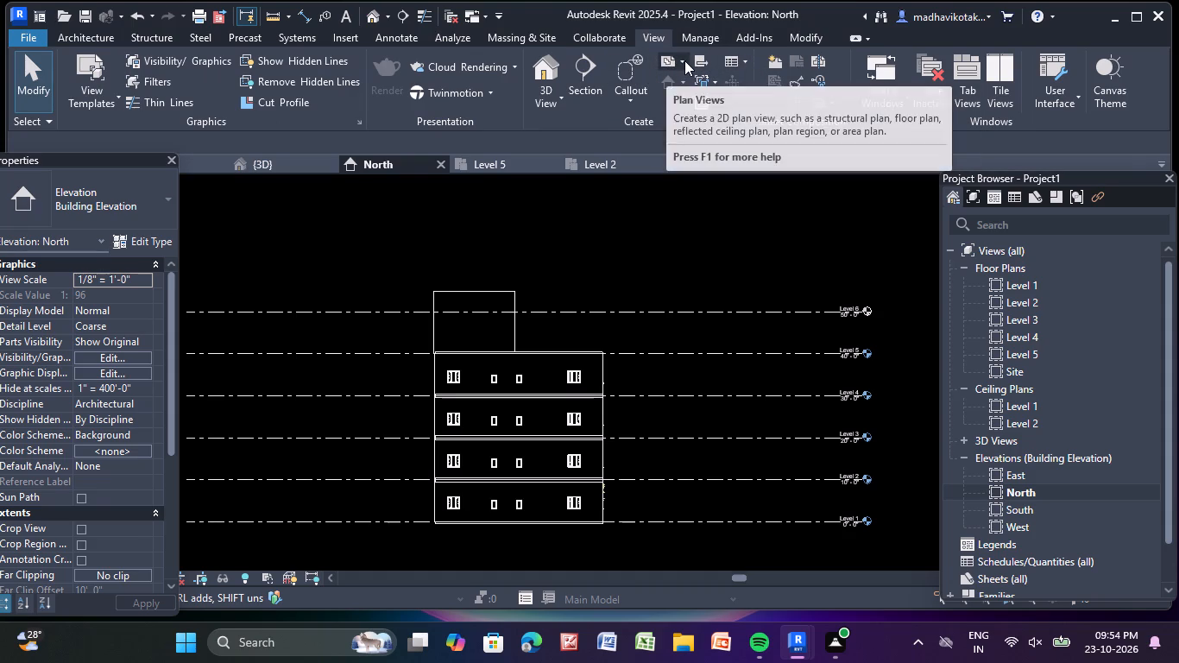
pyautogui.click(683, 60)
pyautogui.click(718, 89)
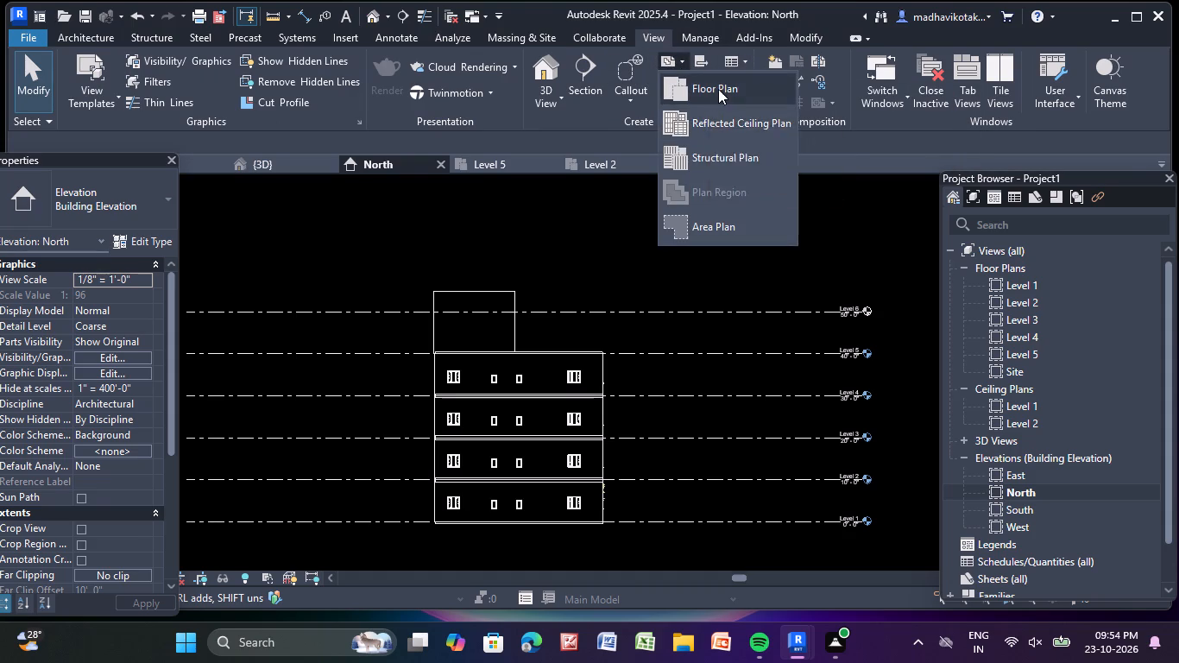
pyautogui.click(593, 489)
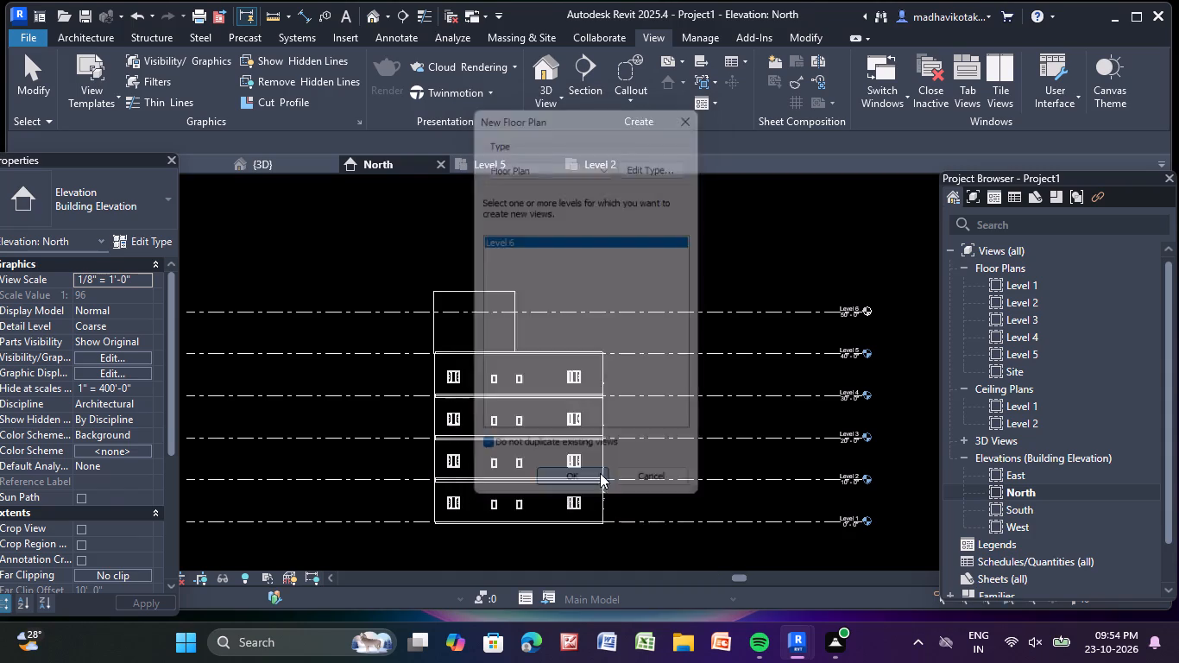
pyautogui.click(762, 263)
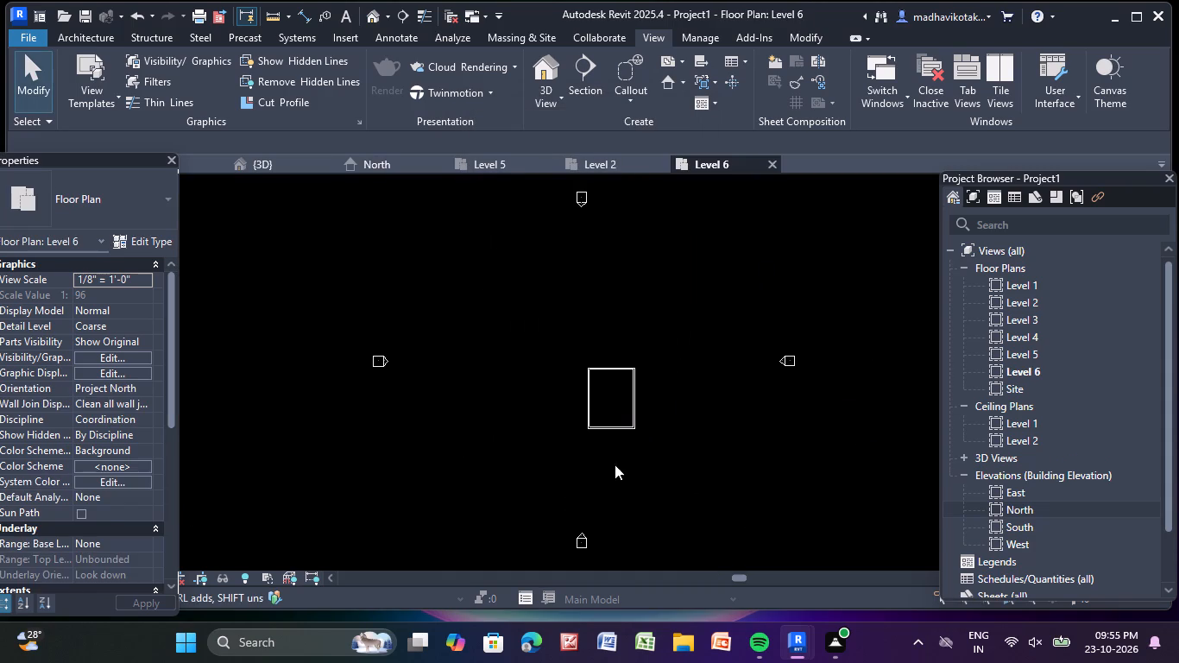
# Examine the rooftop room's walls on the Level 6 plan, in the 3D view and on the Level 5 plan.
pyautogui.scroll(5, 615, 452)
pyautogui.click(609, 422)
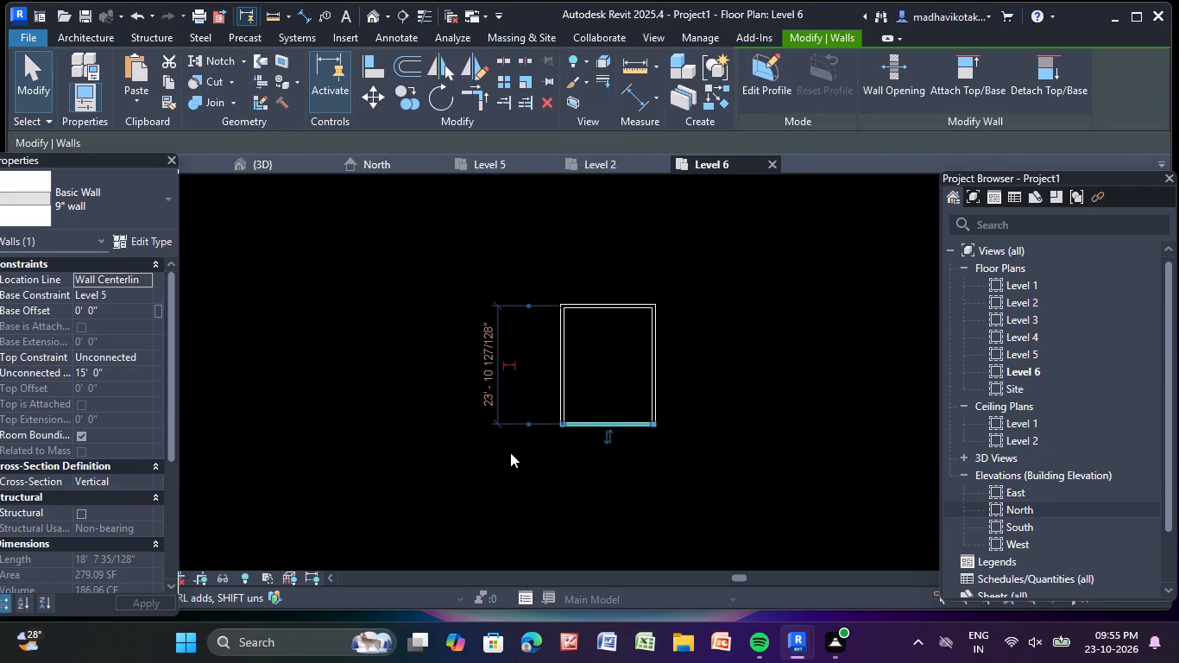
pyautogui.press('Escape')
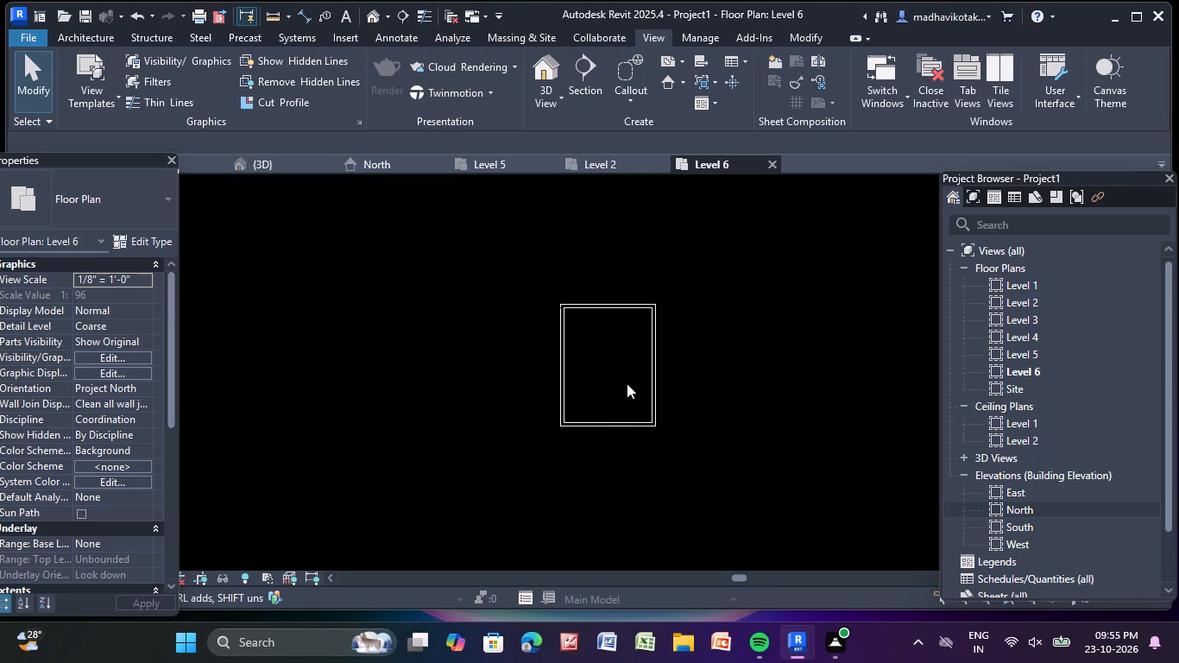
pyautogui.click(648, 368)
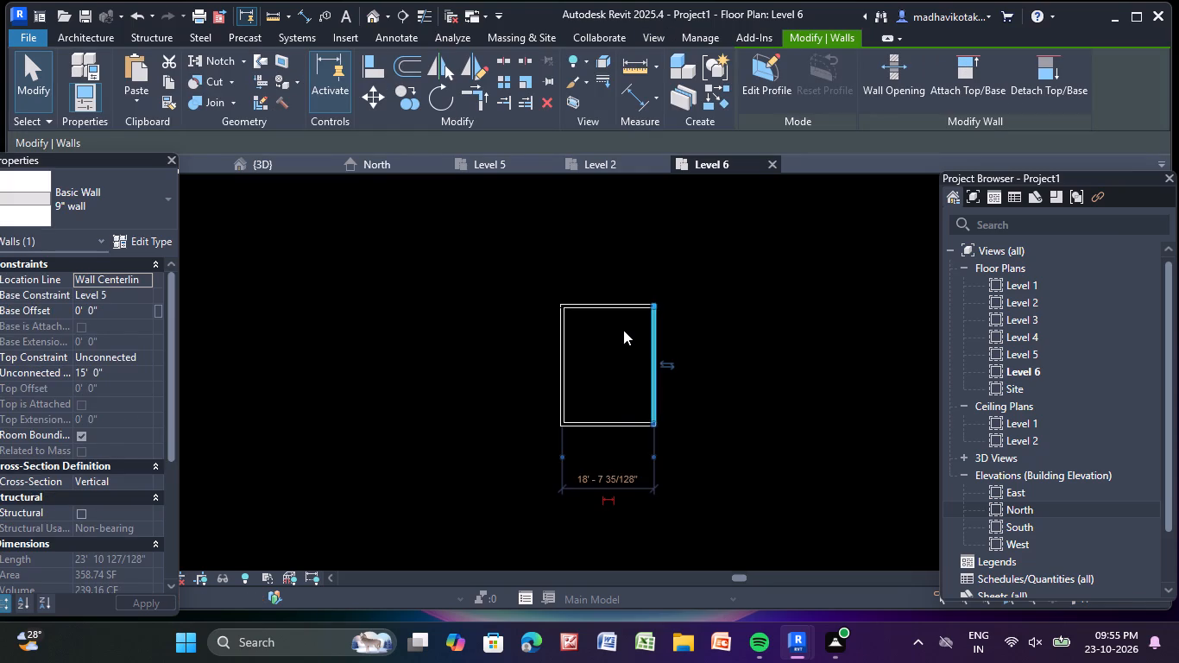
pyautogui.press('Escape')
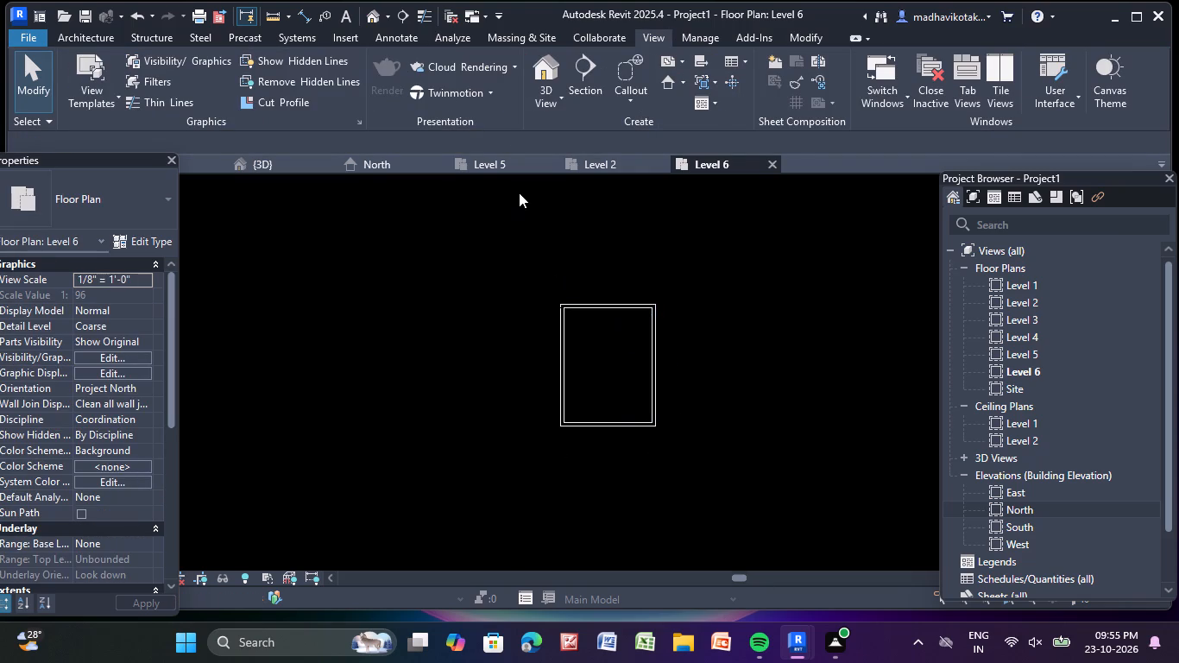
pyautogui.click(376, 21)
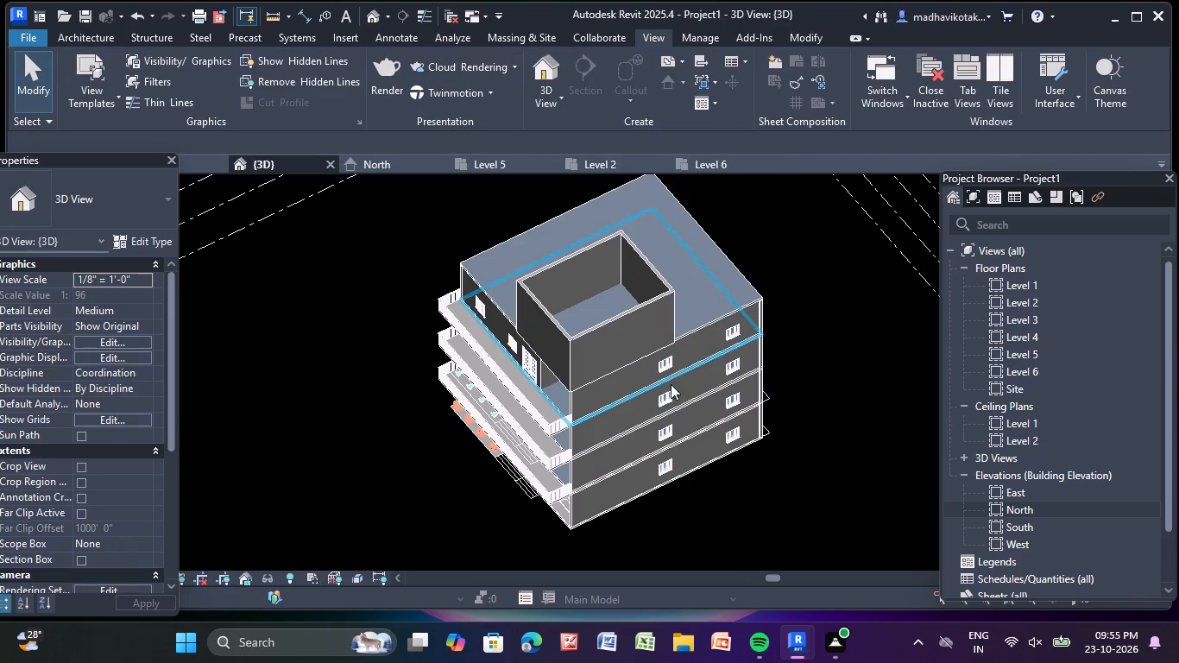
pyautogui.doubleClick(1041, 352)
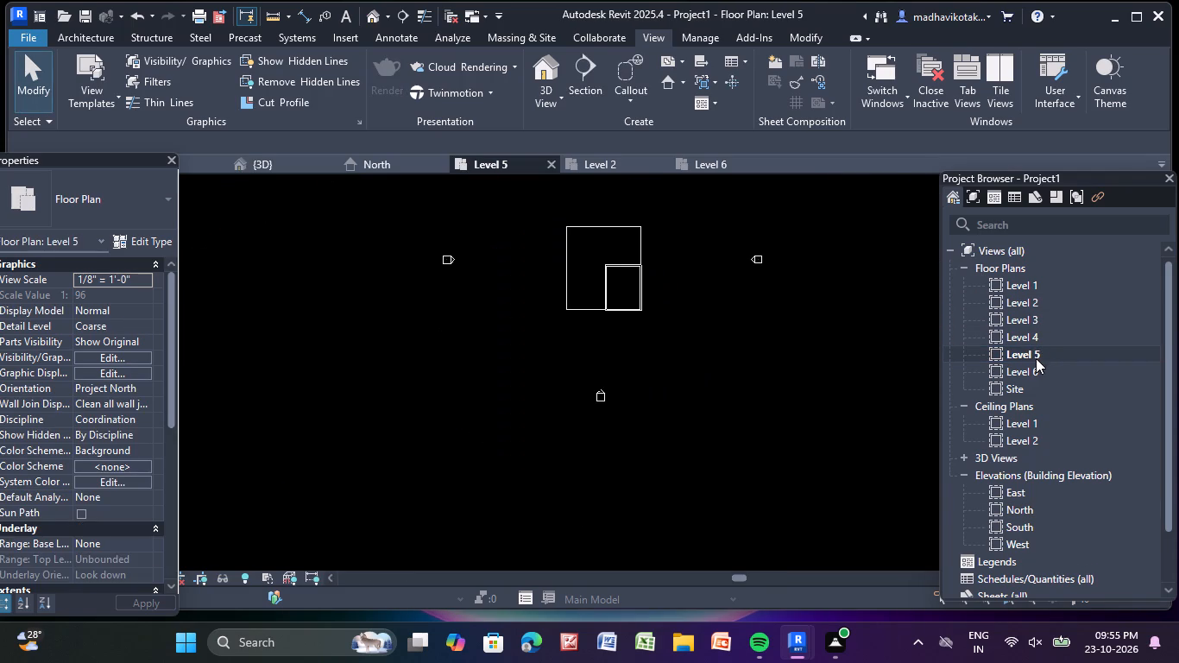
pyautogui.click(1031, 366)
pyautogui.click(1031, 366)
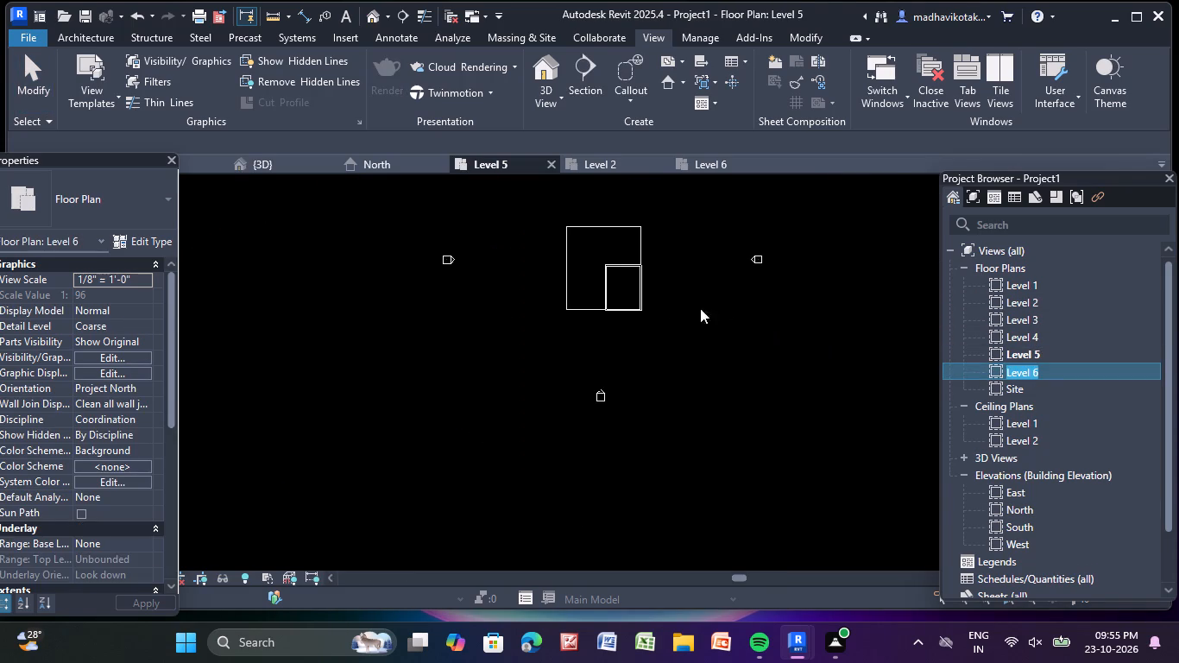
pyautogui.scroll(3, 613, 272)
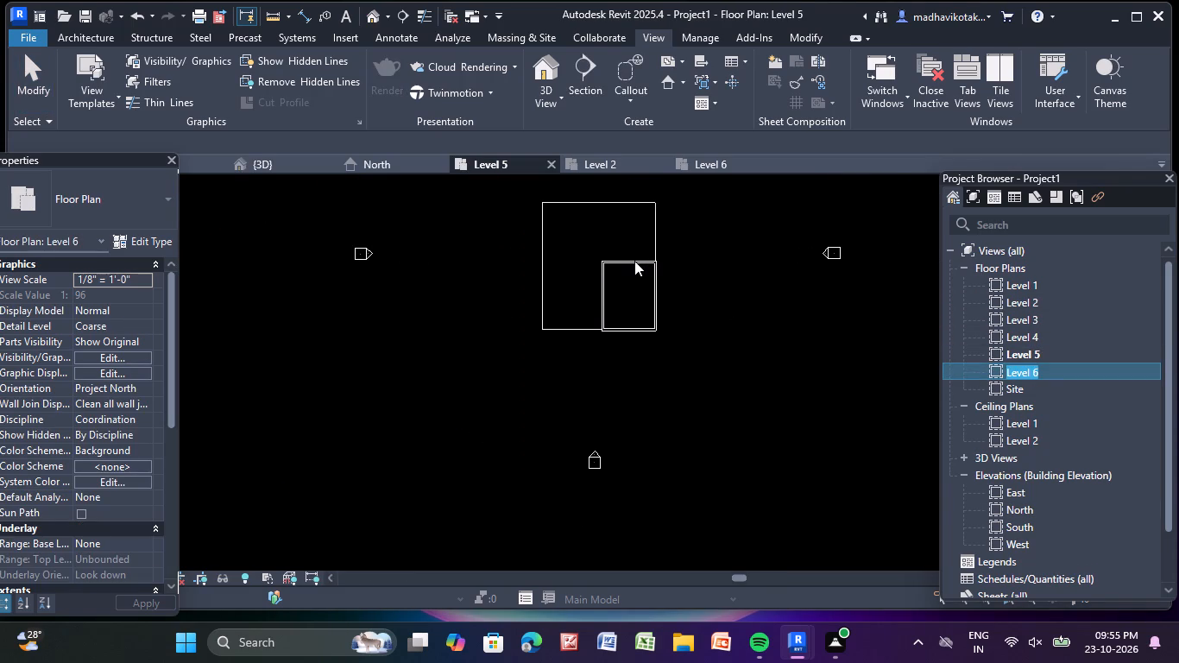
pyautogui.moveTo(628, 261); pyautogui.dragTo(572, 259, button='middle')
pyautogui.scroll(2, 640, 281)
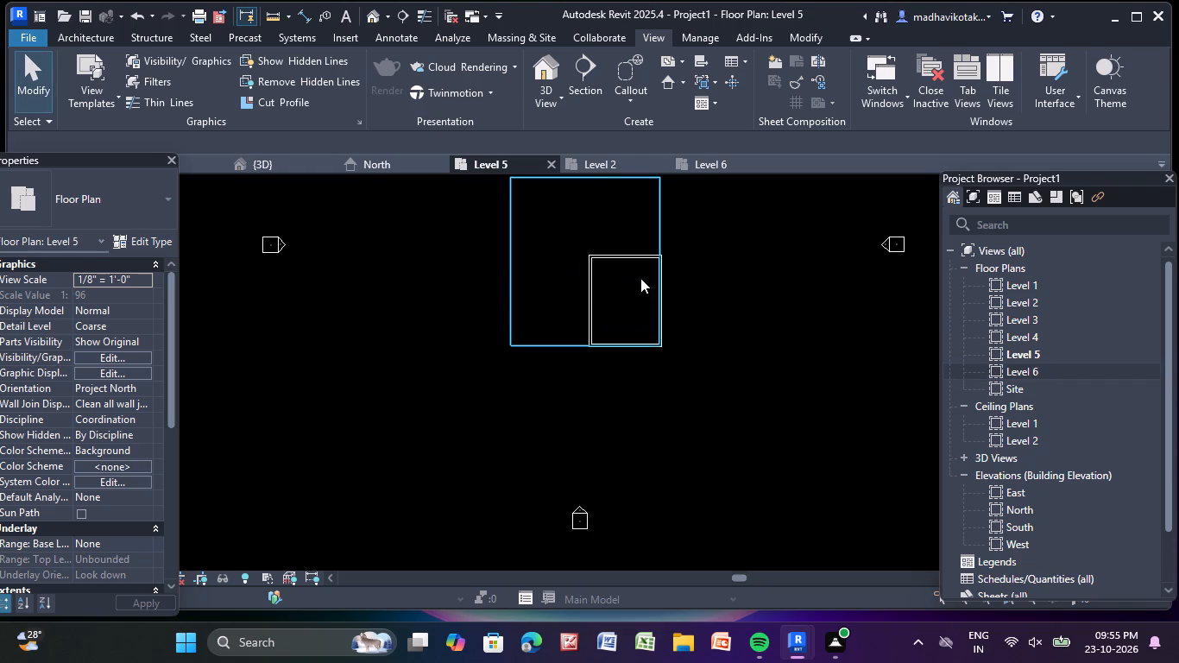
# On the Level 5 plan, create a sloped Generic - 12" footprint roof with a rectangular boundary around the rooftop room and base level Level 6.
pyautogui.doubleClick(1030, 349)
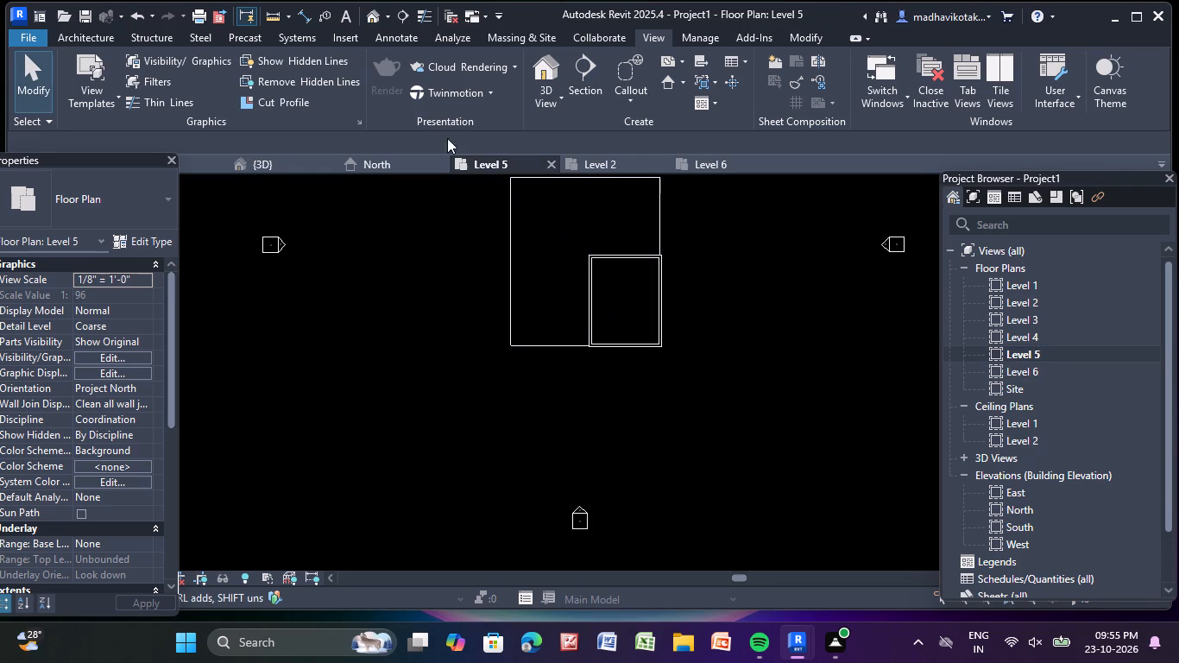
pyautogui.click(94, 38)
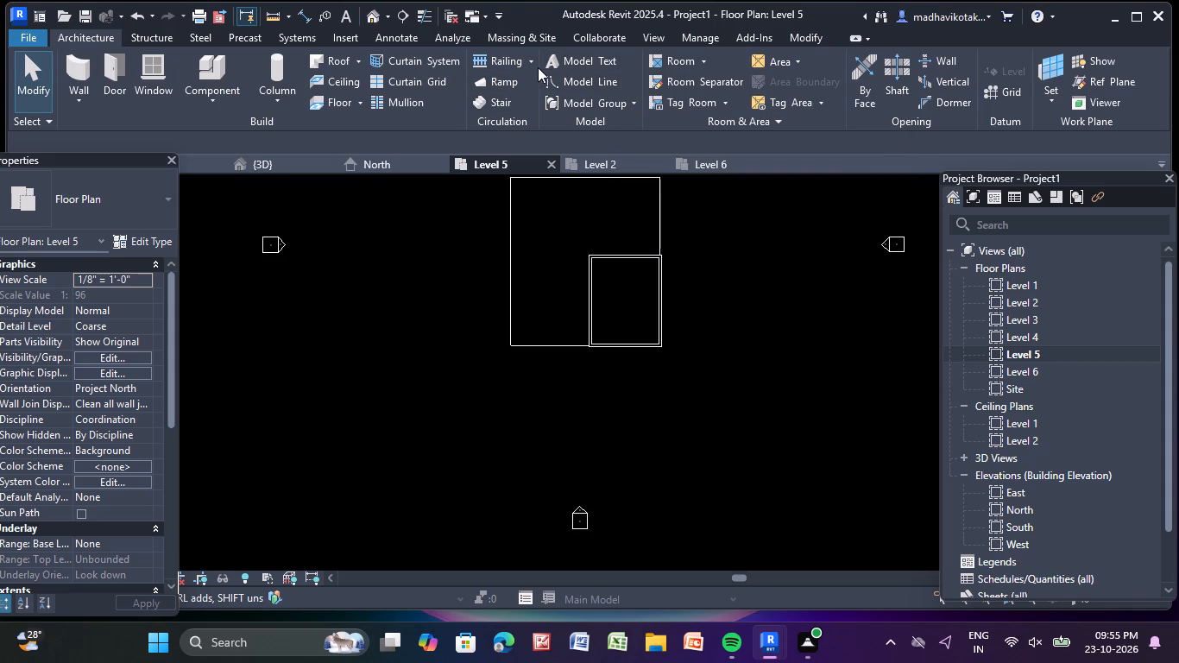
pyautogui.click(341, 54)
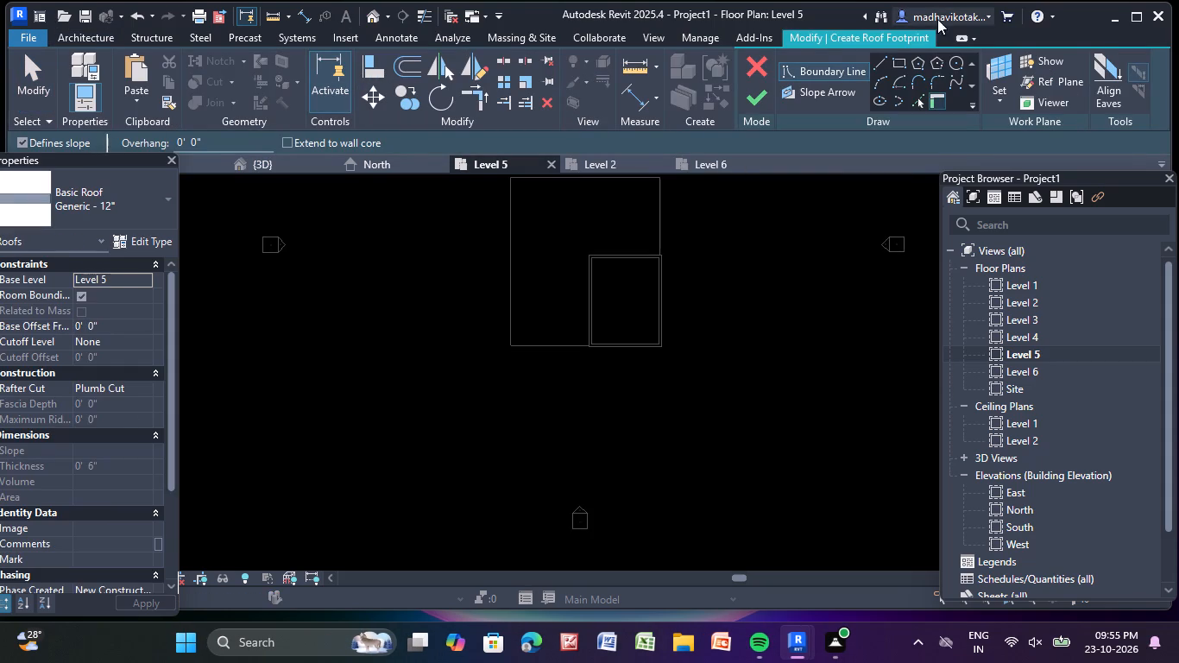
pyautogui.click(902, 54)
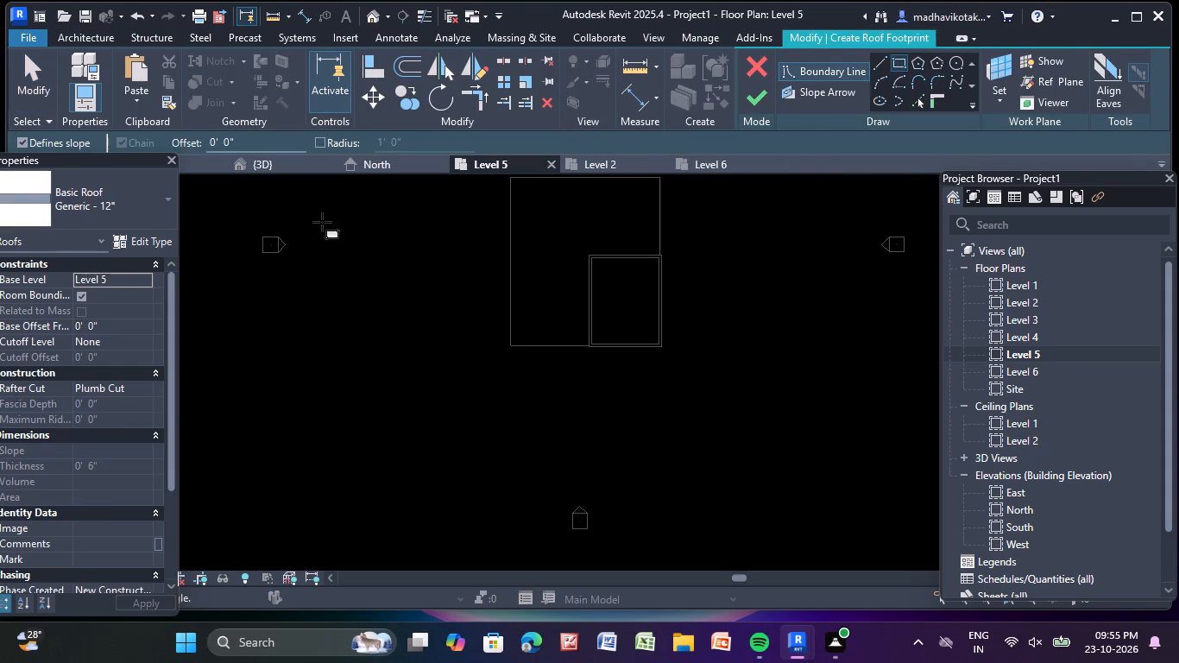
pyautogui.click(592, 255)
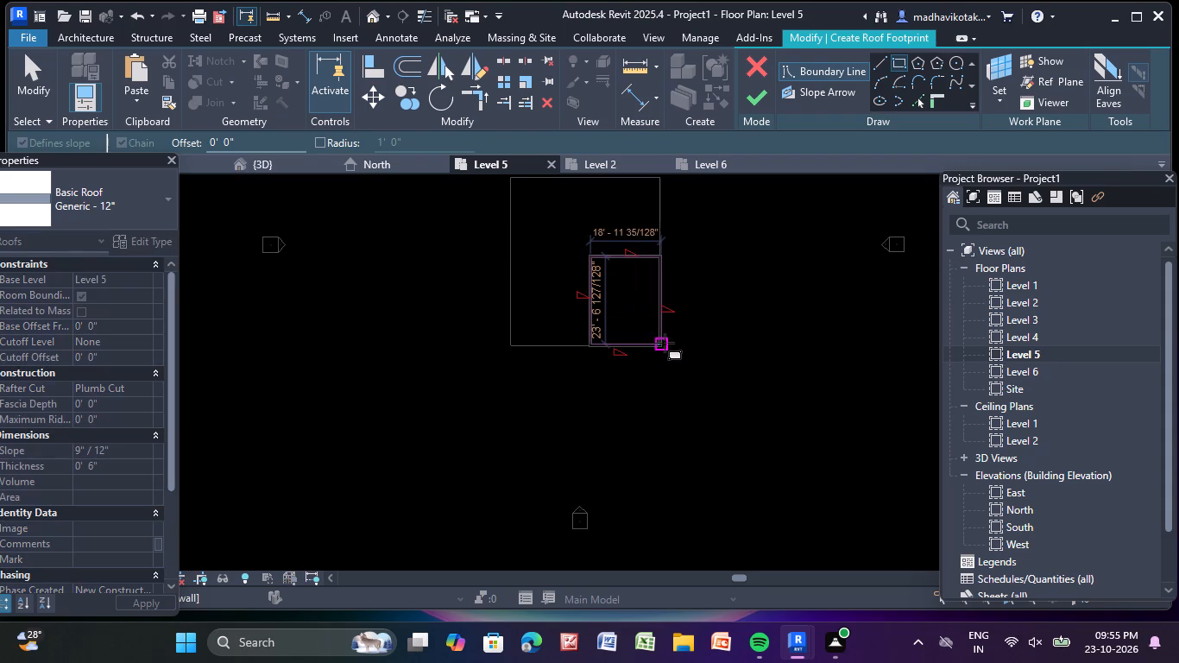
pyautogui.click(666, 344)
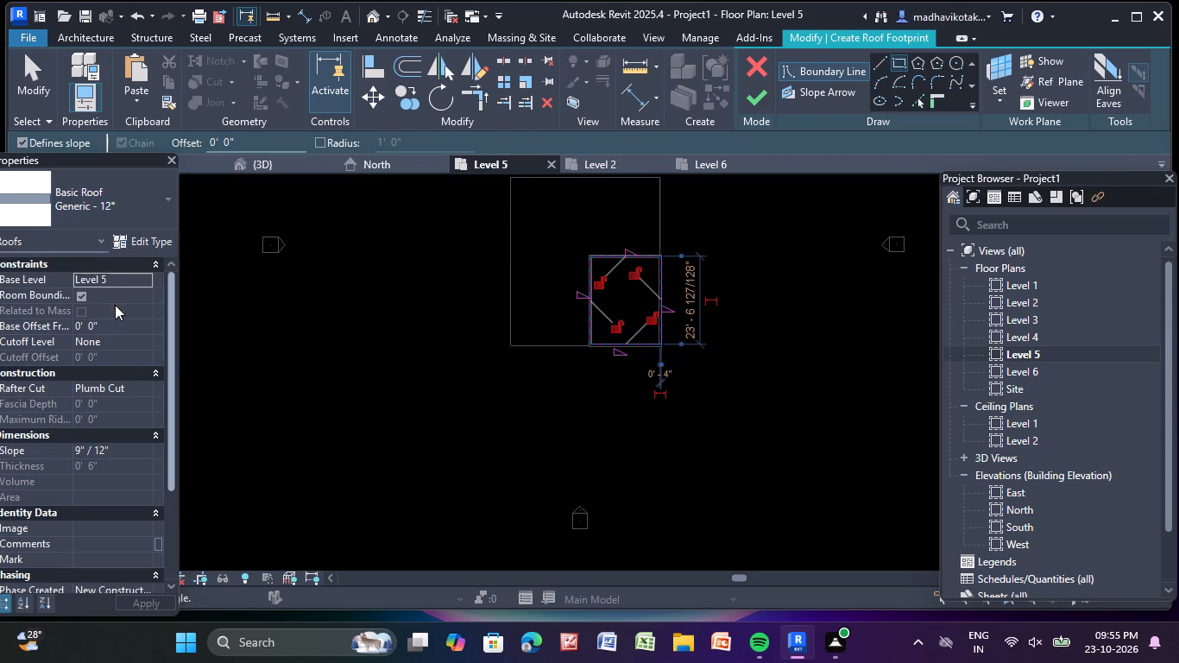
pyautogui.click(142, 277)
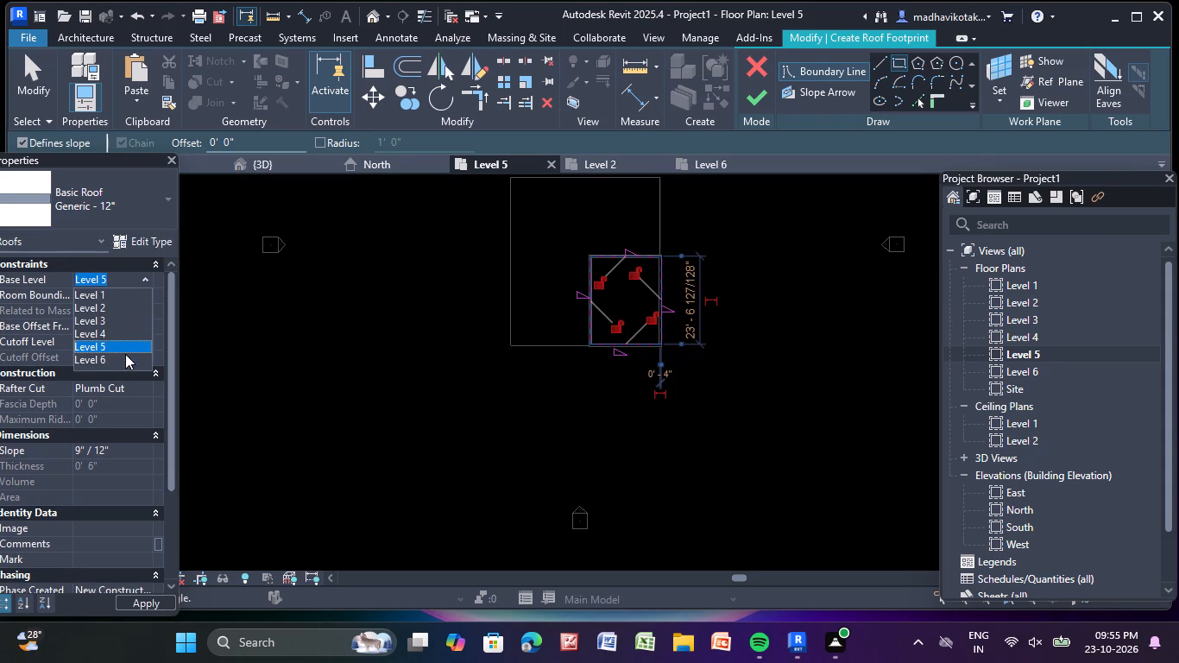
pyautogui.click(123, 363)
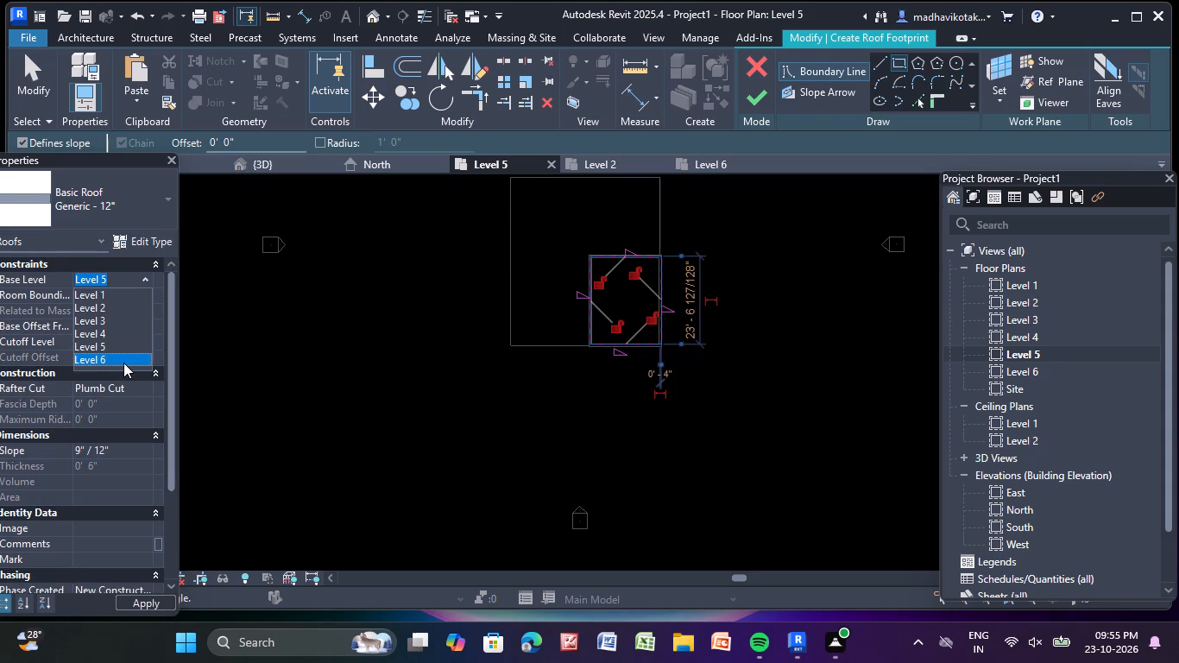
pyautogui.click(757, 102)
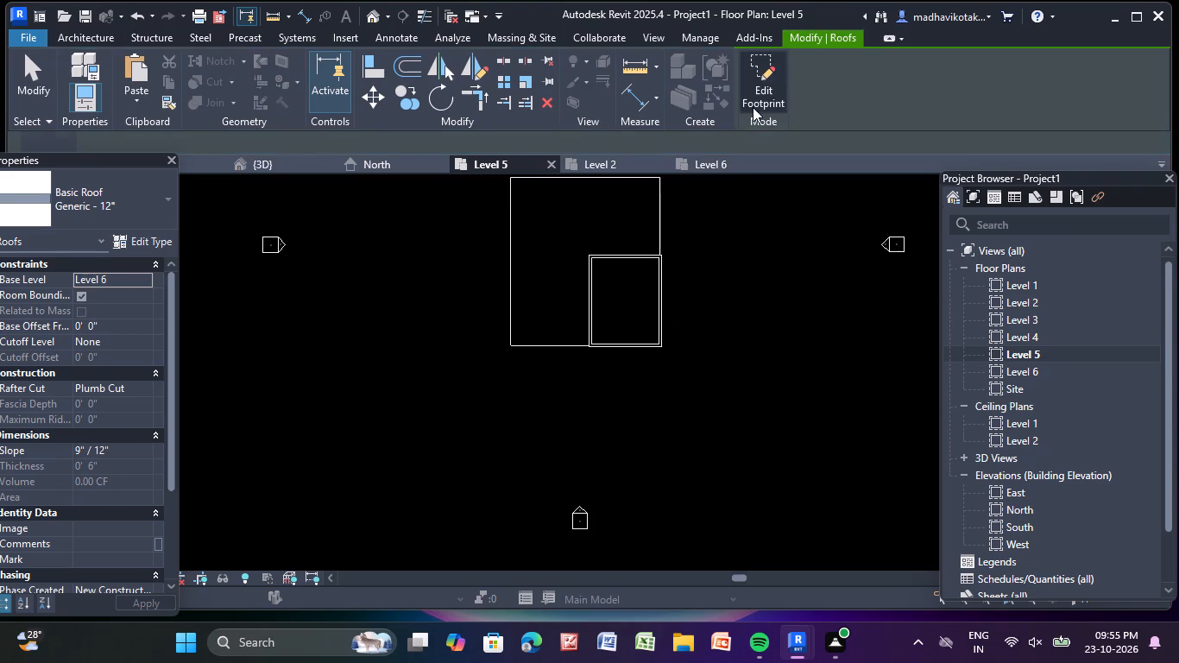
pyautogui.click(705, 225)
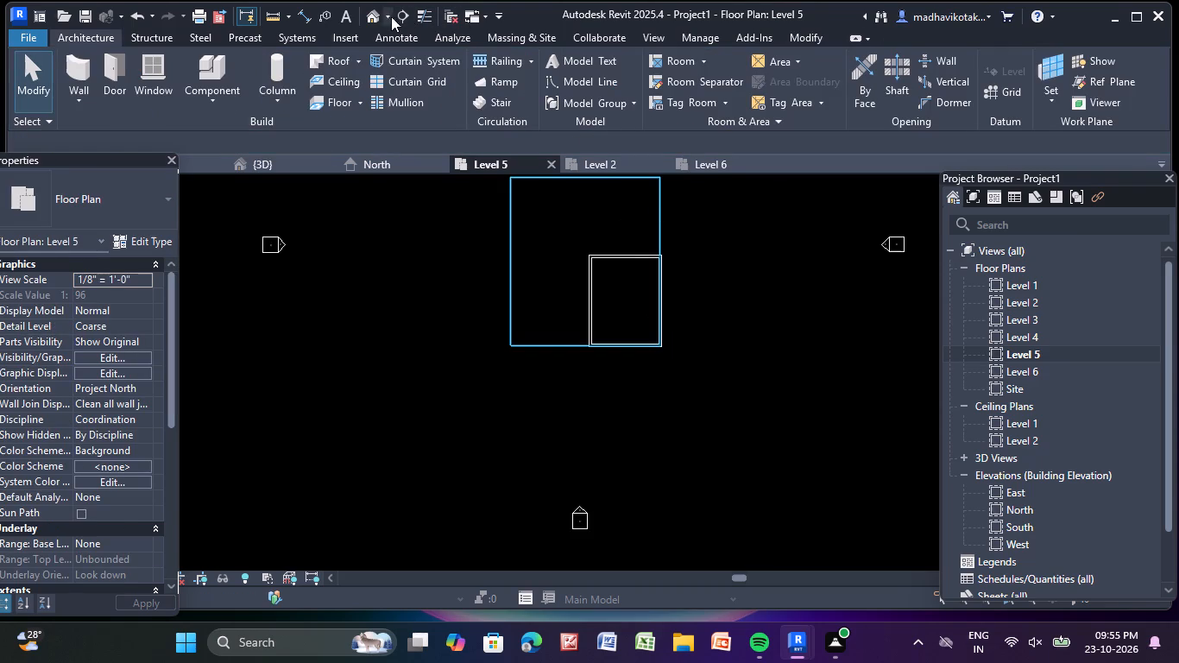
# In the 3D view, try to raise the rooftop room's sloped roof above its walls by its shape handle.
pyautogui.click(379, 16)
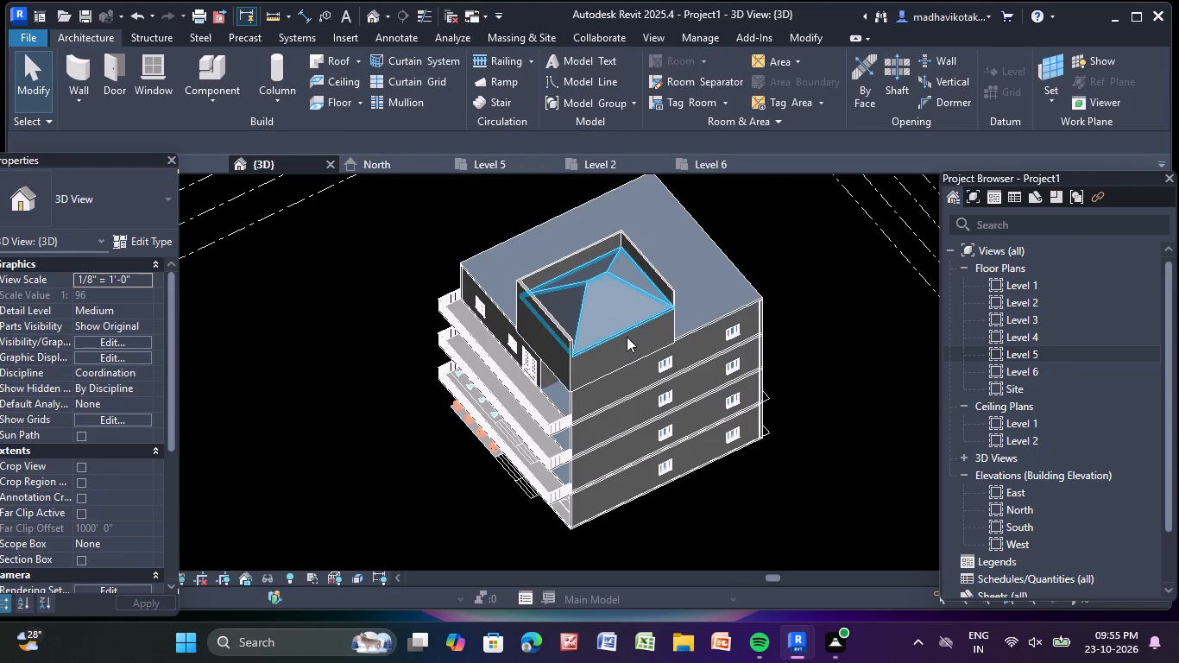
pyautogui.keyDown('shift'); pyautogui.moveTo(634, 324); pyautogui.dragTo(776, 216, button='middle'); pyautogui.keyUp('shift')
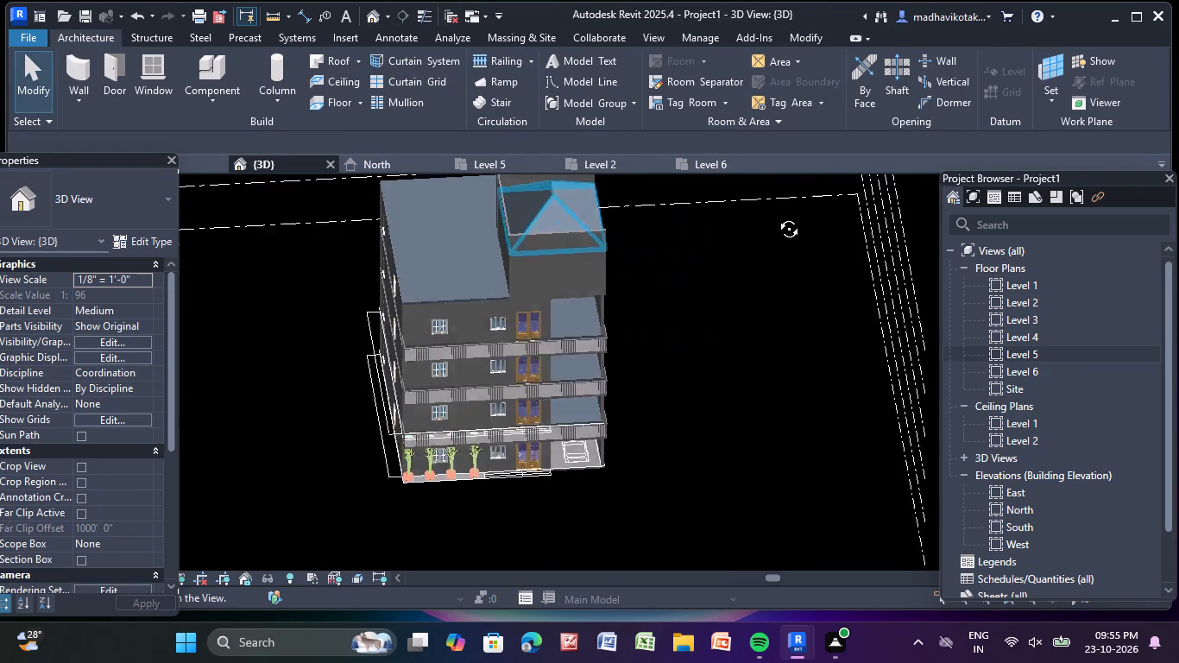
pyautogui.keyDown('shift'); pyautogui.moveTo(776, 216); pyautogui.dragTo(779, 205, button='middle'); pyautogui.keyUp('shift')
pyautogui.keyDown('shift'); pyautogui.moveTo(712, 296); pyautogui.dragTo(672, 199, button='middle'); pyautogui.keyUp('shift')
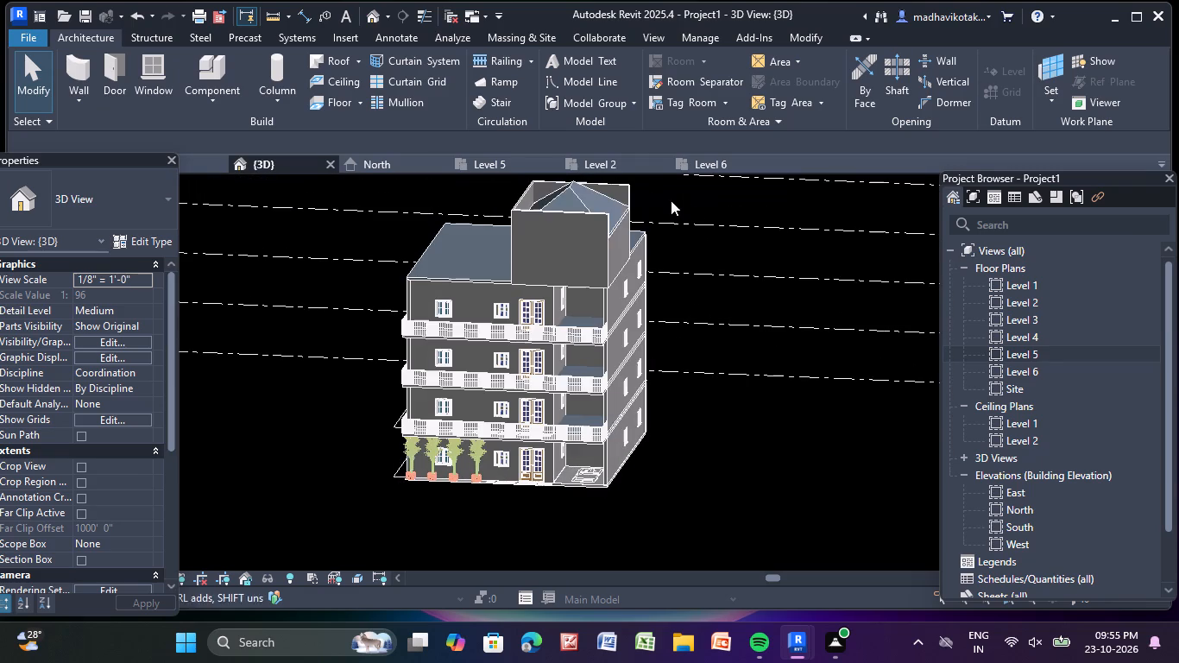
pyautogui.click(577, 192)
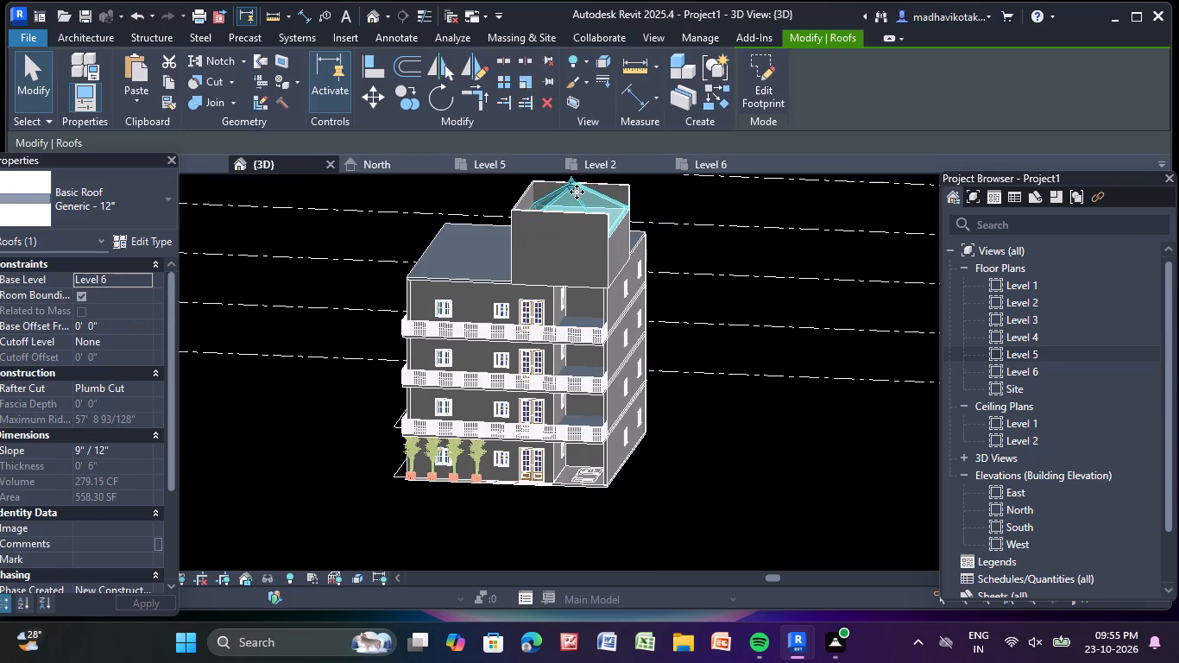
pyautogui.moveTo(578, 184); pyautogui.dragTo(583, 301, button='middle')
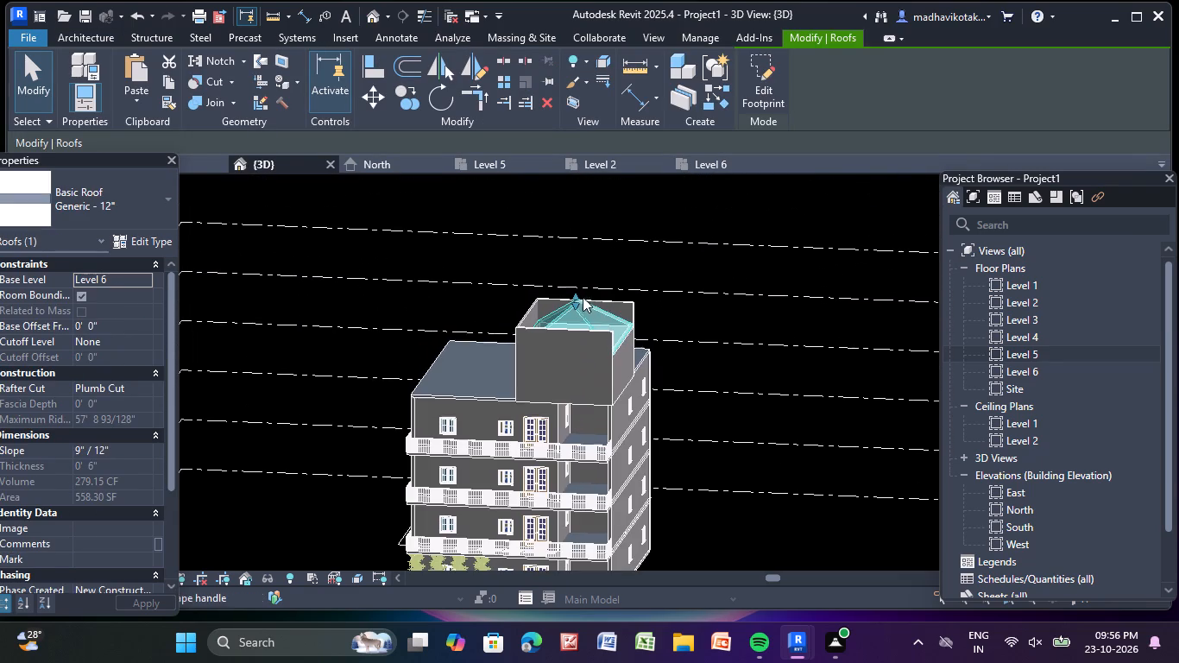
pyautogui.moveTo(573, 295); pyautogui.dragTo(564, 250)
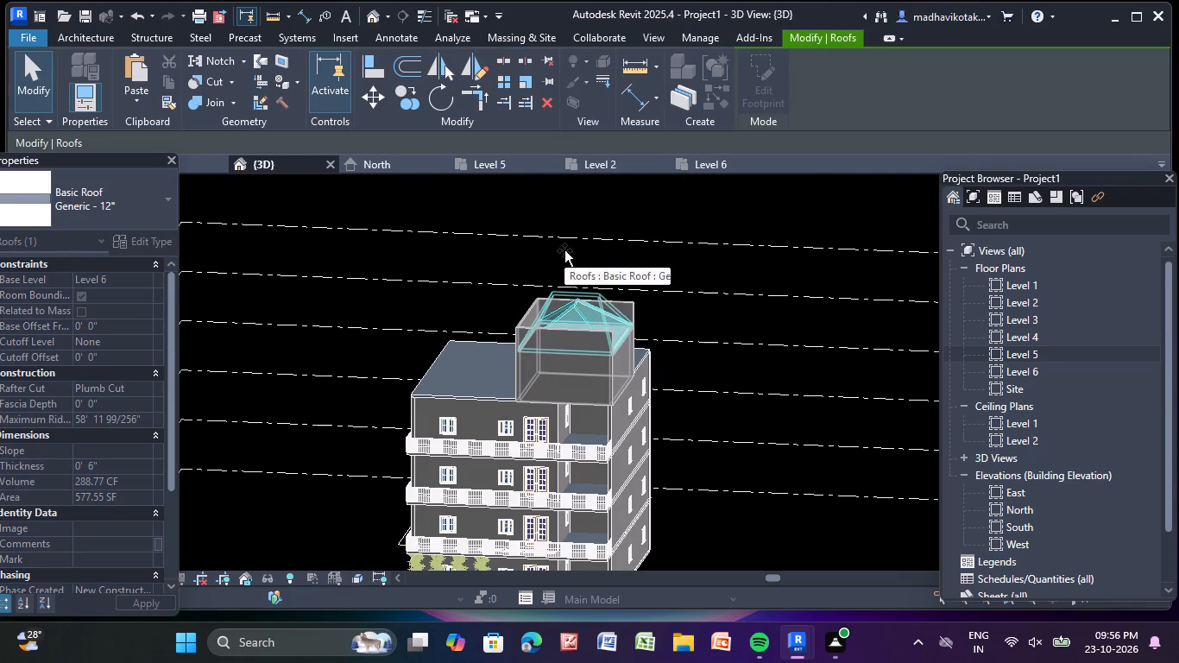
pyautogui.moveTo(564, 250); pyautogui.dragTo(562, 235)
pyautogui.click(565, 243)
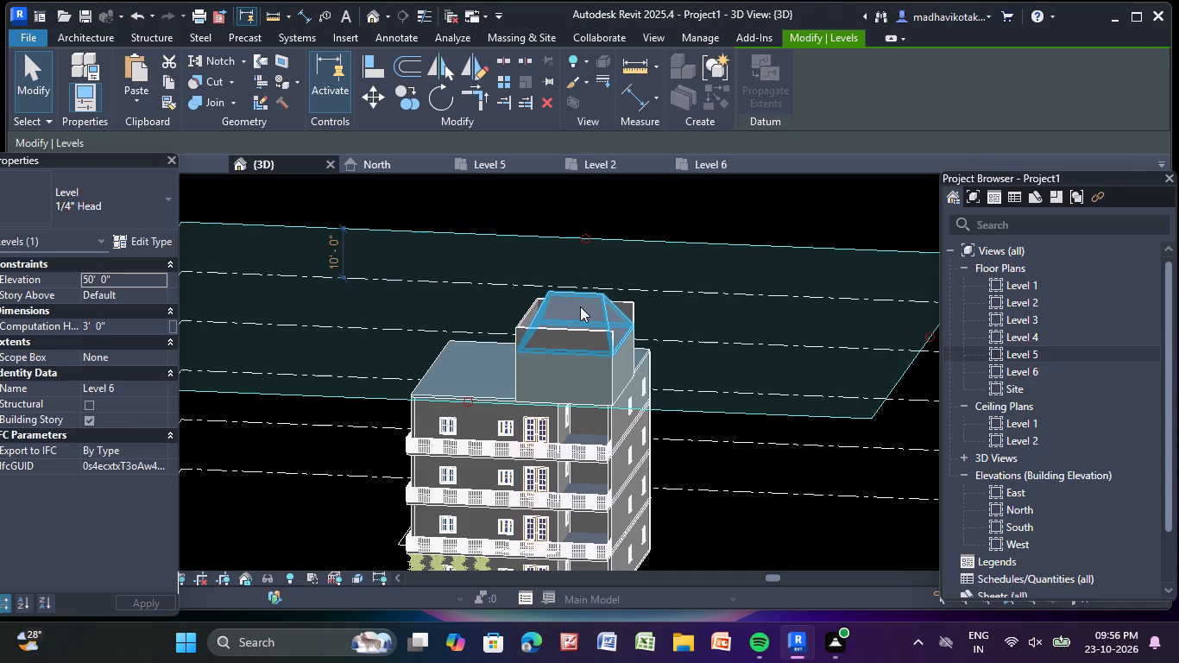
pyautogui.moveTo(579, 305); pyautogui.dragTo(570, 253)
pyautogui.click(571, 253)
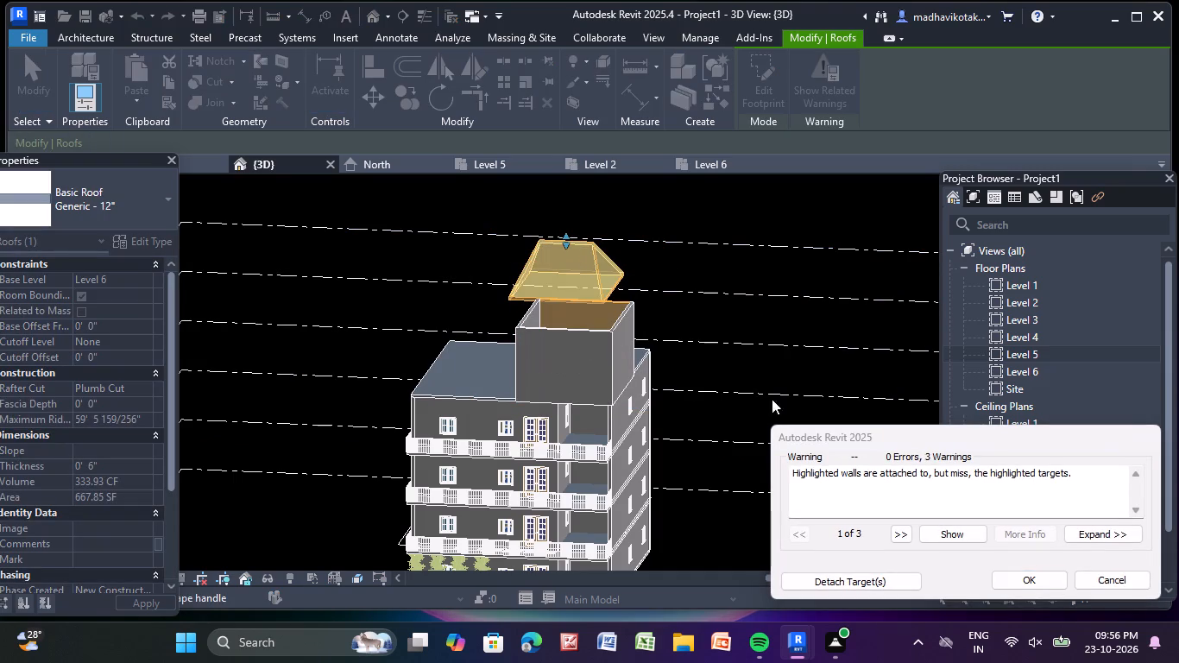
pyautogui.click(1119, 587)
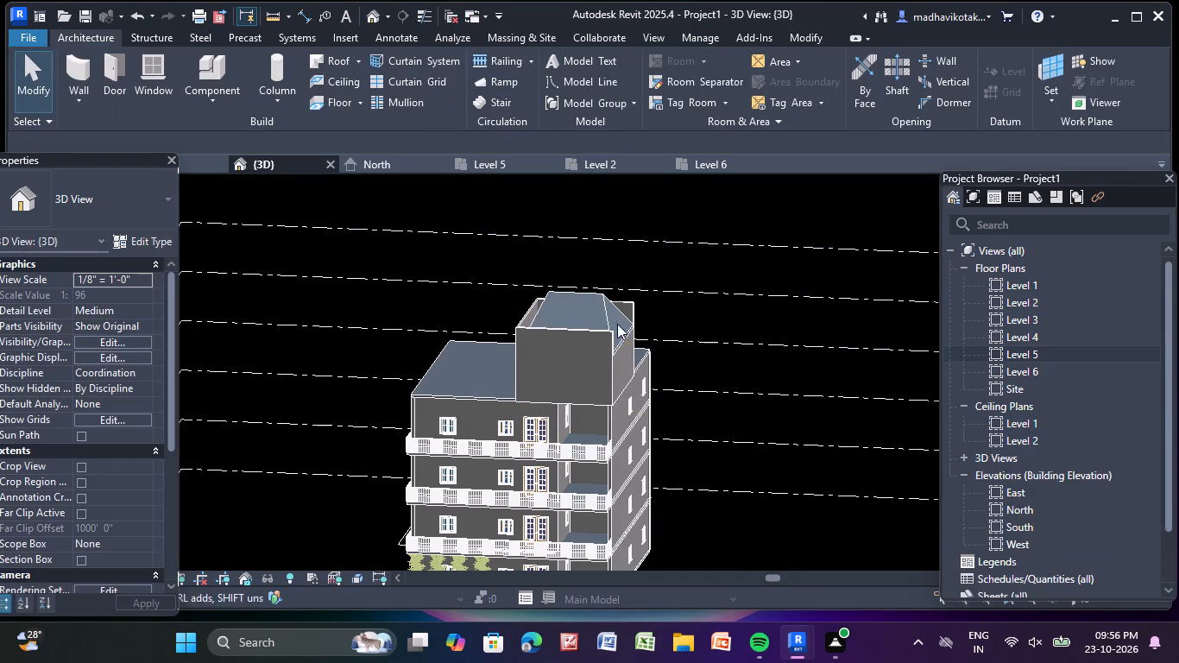
# Delete the sloped Generic - 12" roof from the rooftop room.
pyautogui.click(575, 292)
pyautogui.press('Delete')
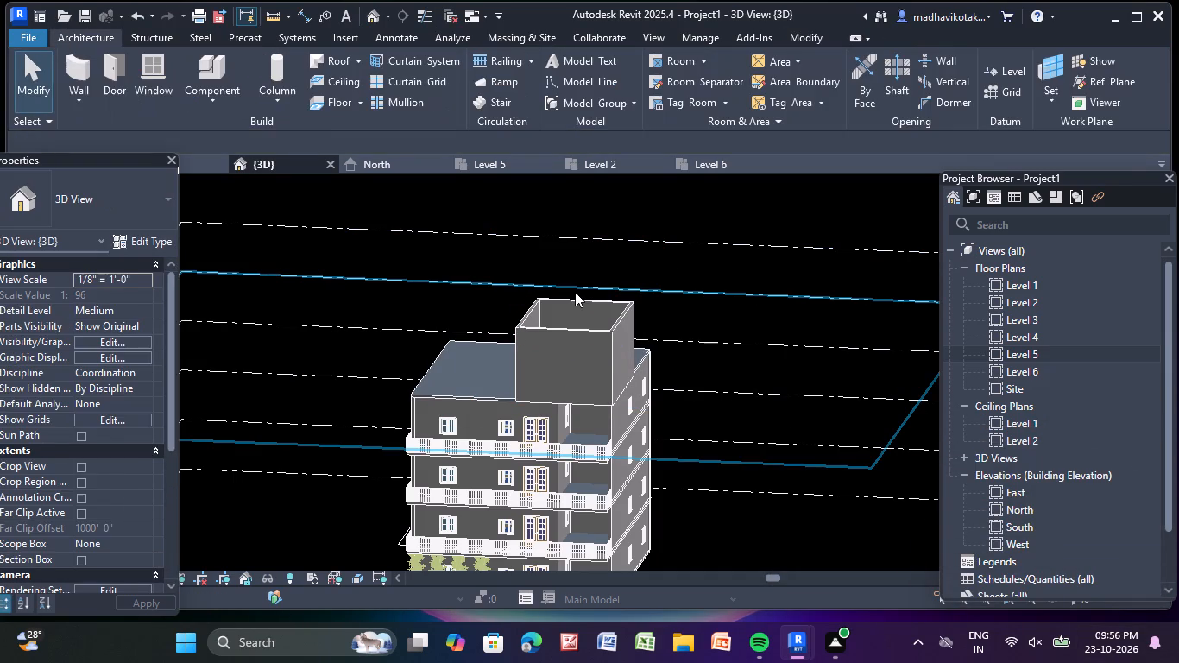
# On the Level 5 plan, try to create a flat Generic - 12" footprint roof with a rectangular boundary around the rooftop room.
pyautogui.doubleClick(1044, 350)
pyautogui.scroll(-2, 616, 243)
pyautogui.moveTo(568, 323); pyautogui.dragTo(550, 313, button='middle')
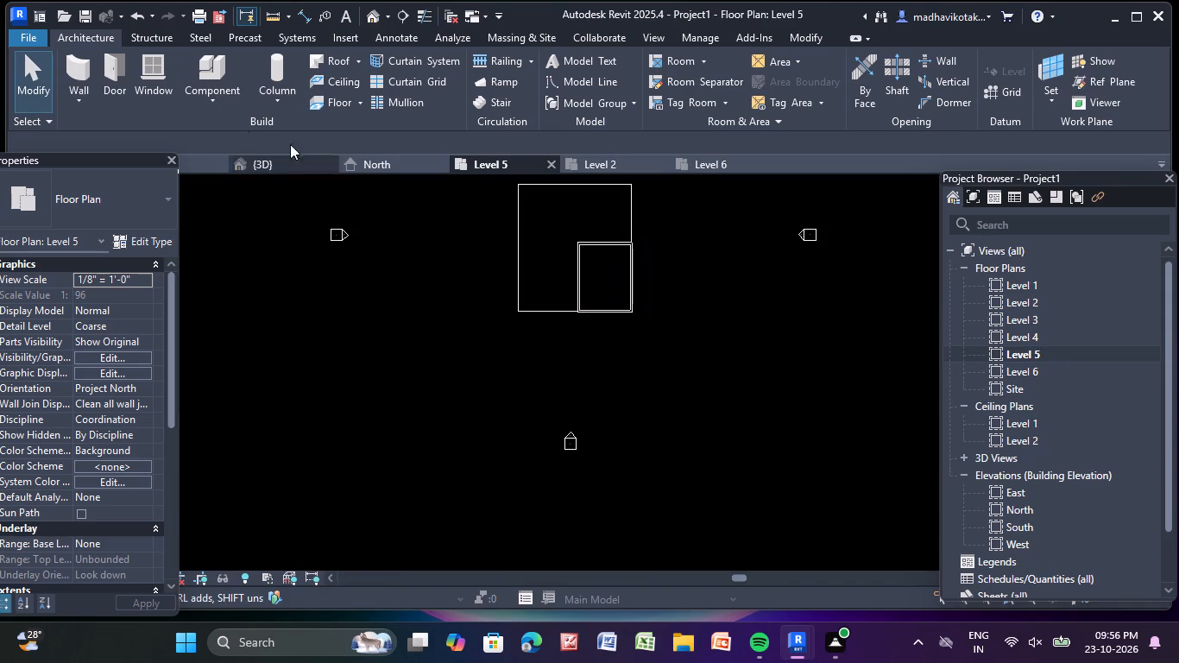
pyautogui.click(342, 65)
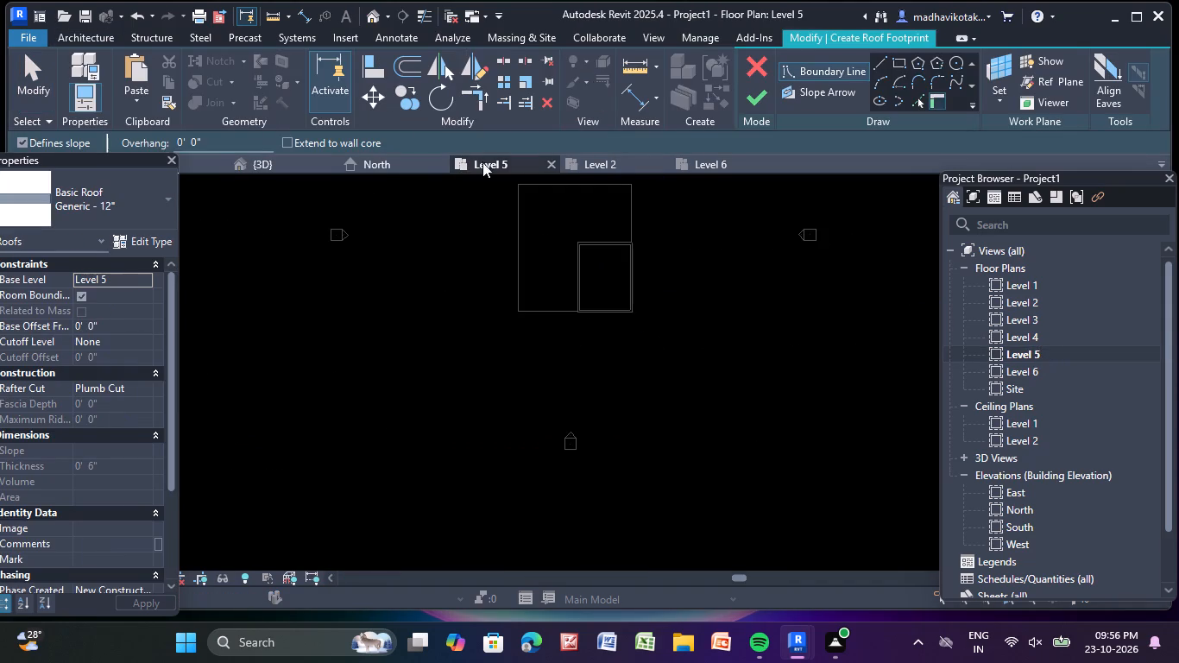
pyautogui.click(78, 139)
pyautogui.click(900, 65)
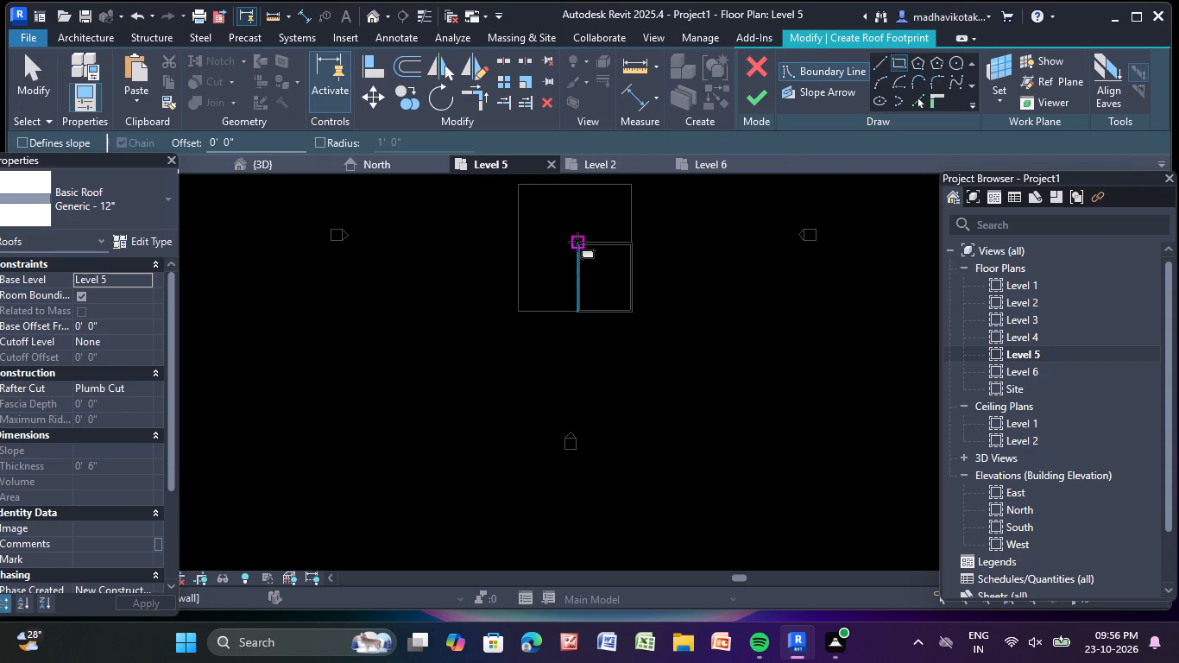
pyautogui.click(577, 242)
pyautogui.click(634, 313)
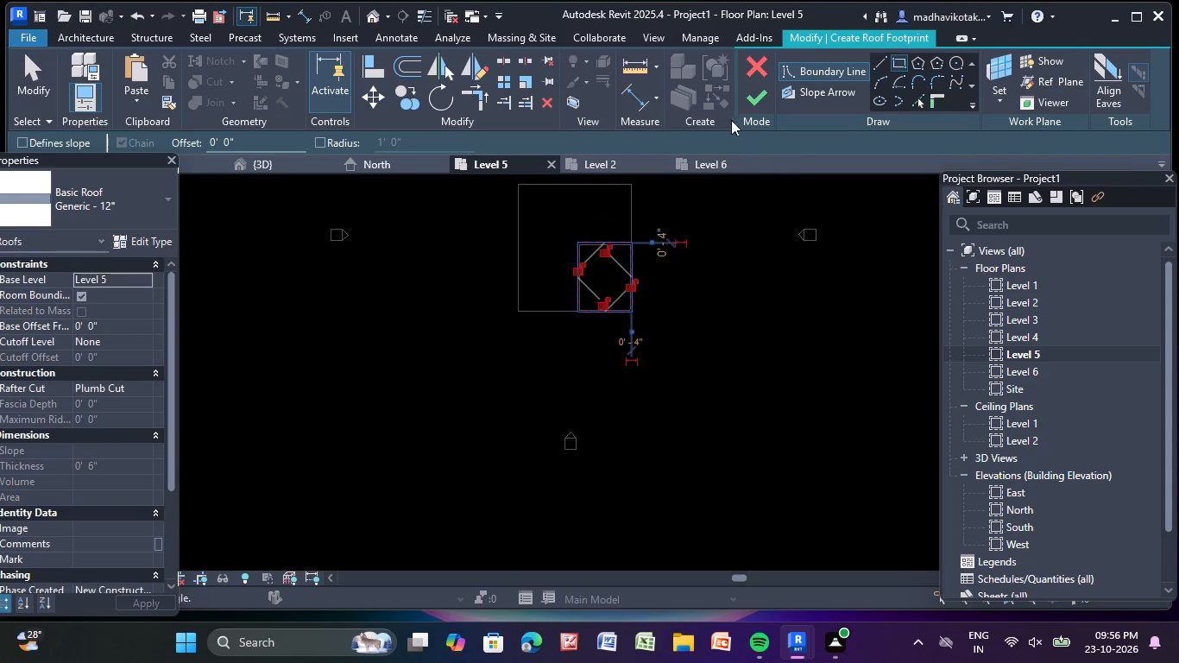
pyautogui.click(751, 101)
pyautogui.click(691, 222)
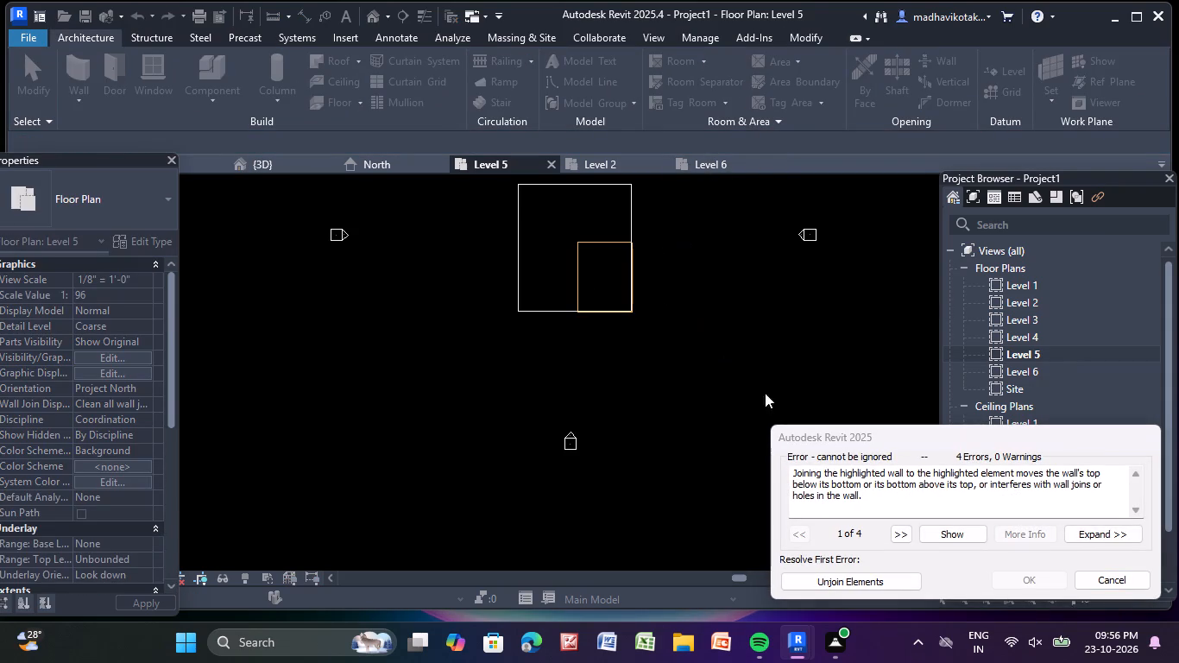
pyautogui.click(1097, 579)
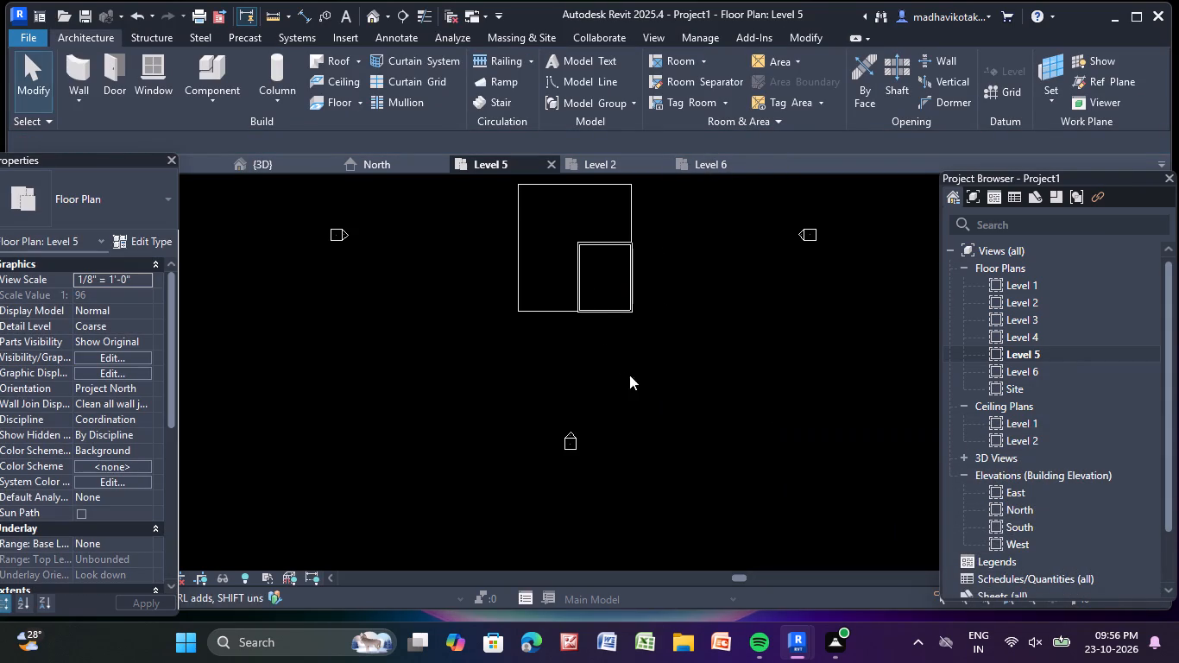
# Create a flat Generic - 12" footprint roof on Level 5 with a rectangular boundary around the rooftop room, unjoining the conflicting walls.
pyautogui.scroll(4, 628, 265)
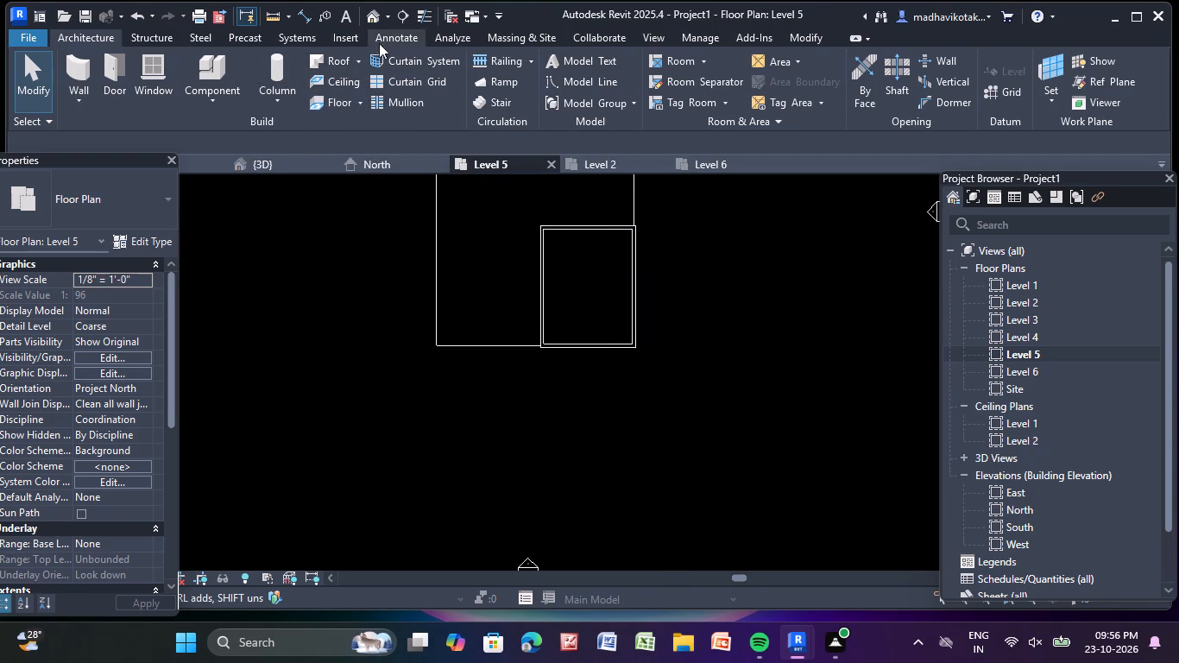
pyautogui.click(342, 66)
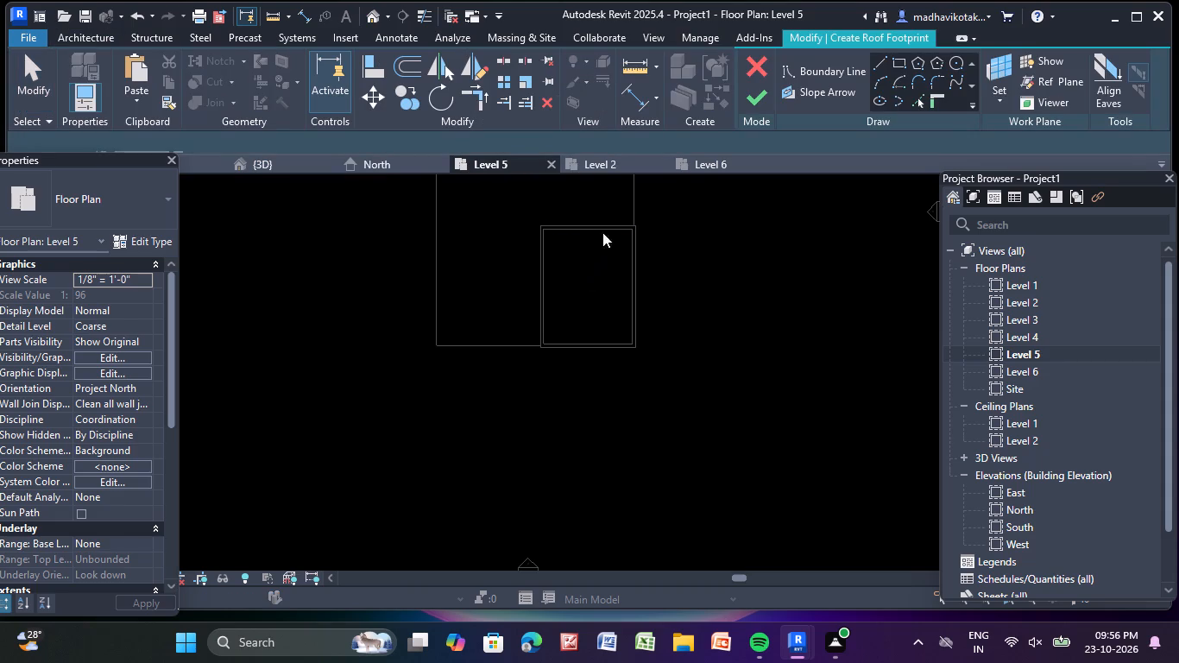
pyautogui.click(882, 60)
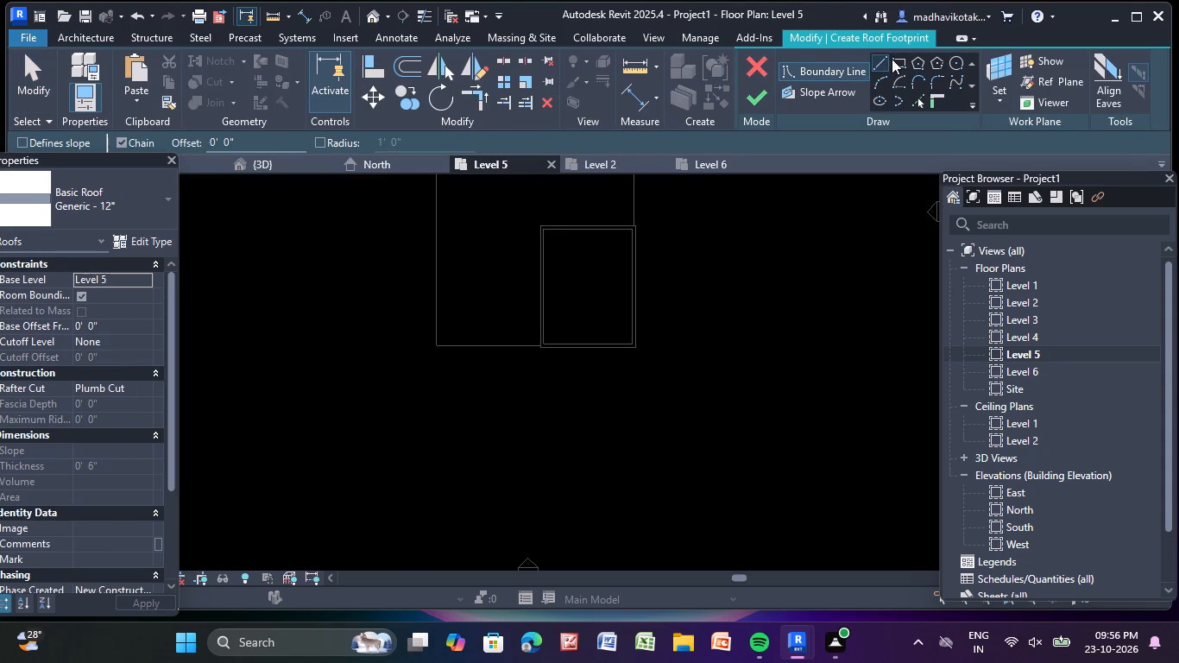
pyautogui.doubleClick(897, 62)
pyautogui.click(543, 225)
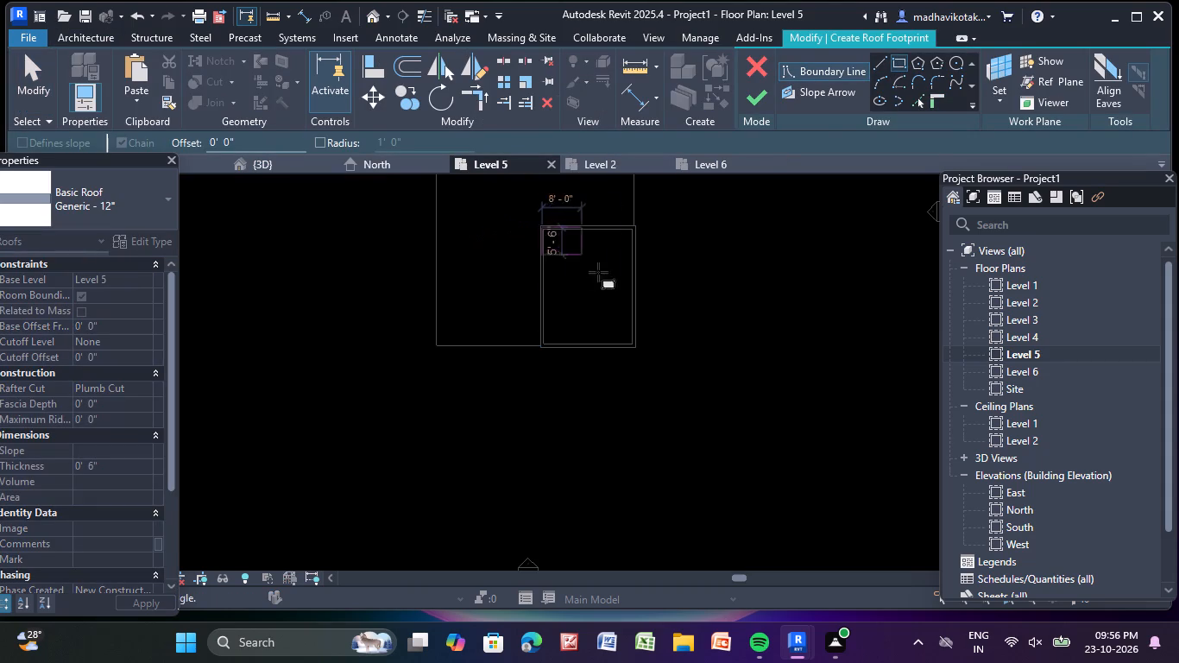
pyautogui.click(634, 352)
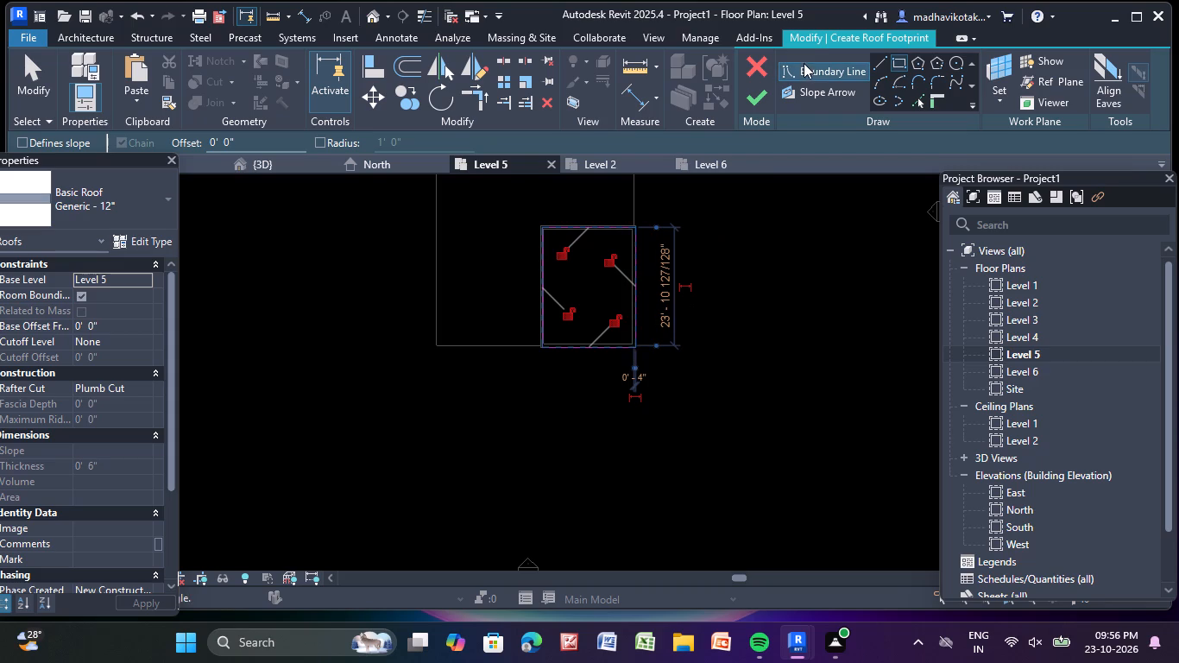
pyautogui.click(761, 95)
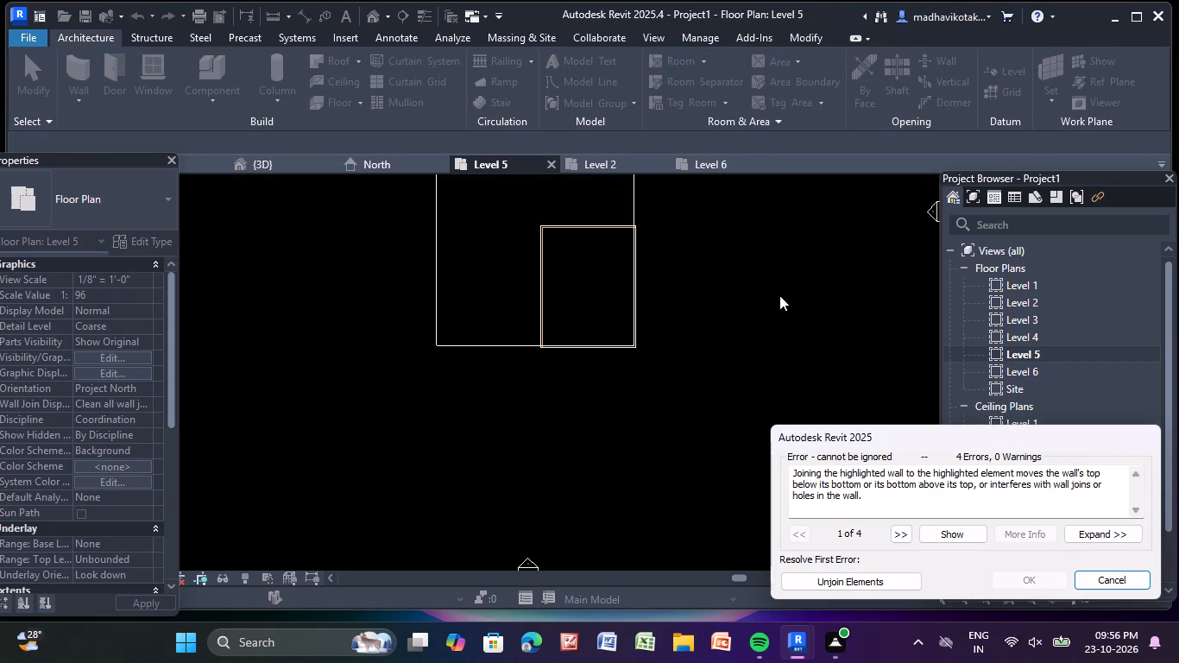
pyautogui.click(860, 582)
pyautogui.scroll(4, 552, 256)
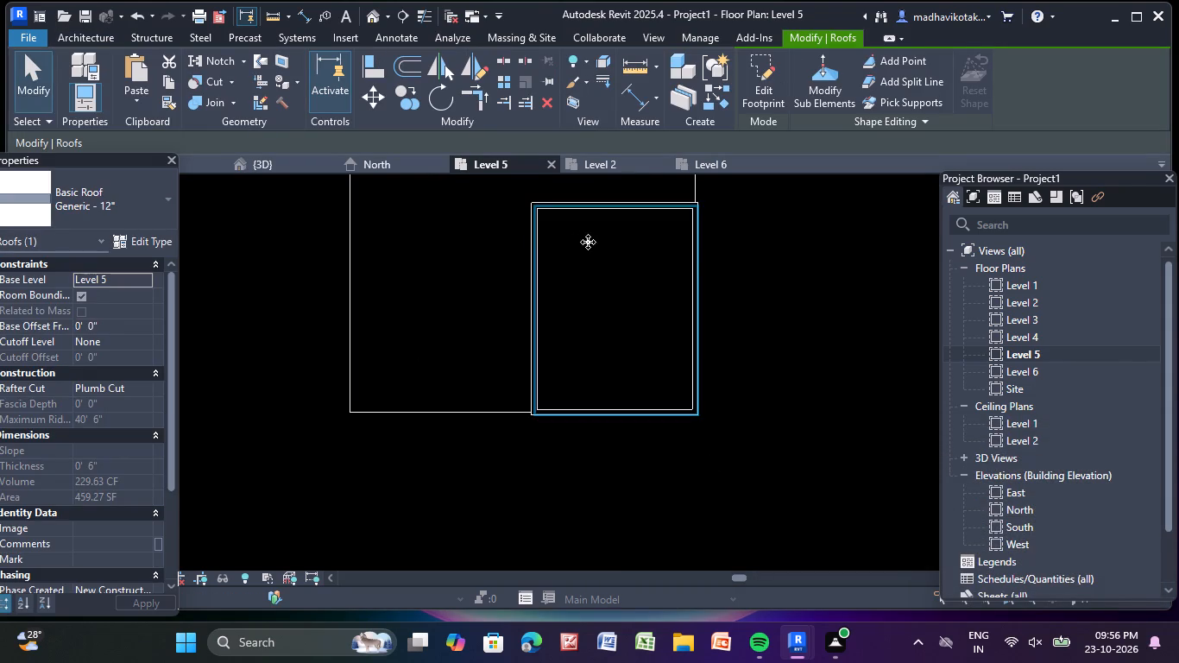
pyautogui.click(680, 262)
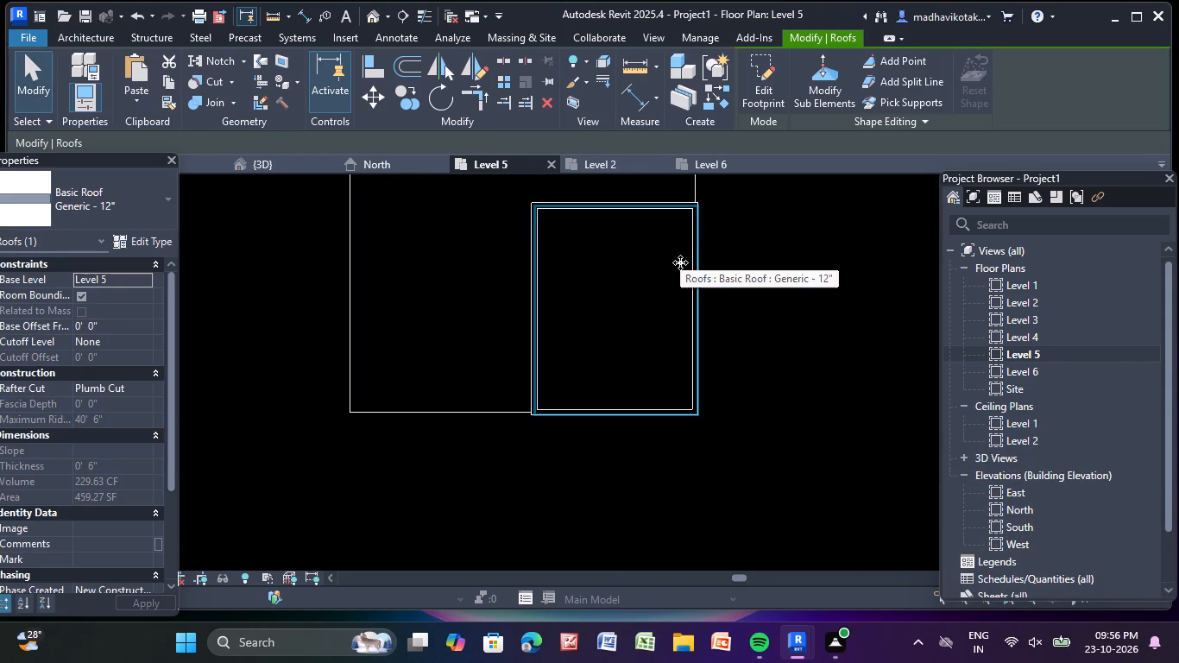
pyautogui.press('Escape')
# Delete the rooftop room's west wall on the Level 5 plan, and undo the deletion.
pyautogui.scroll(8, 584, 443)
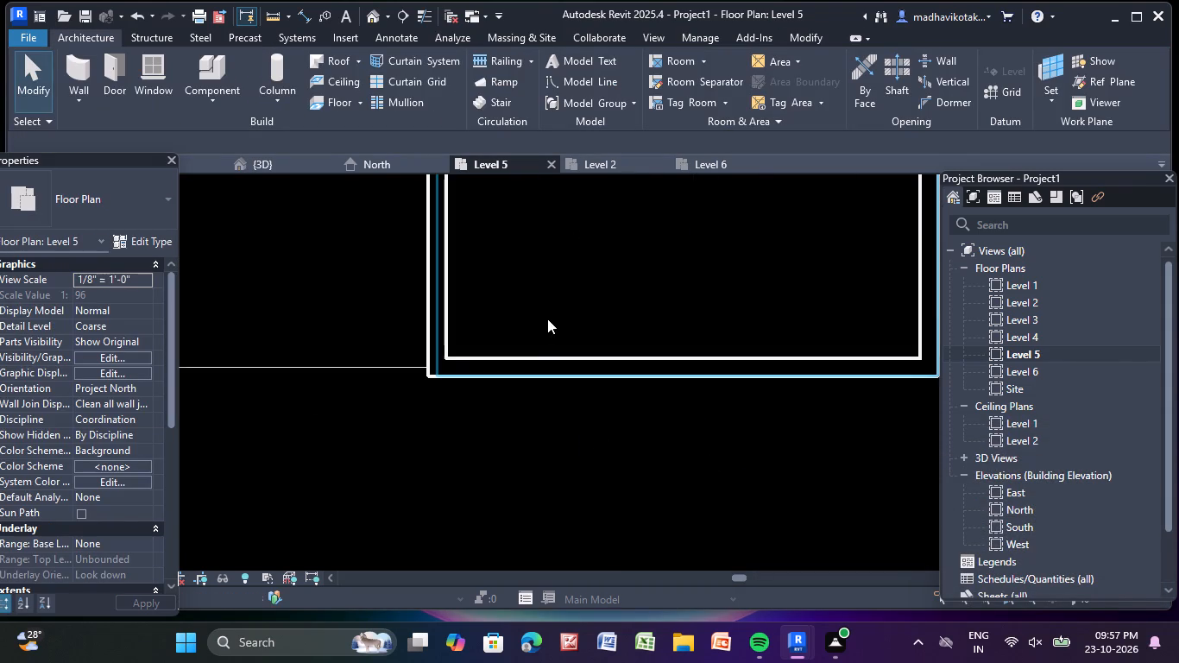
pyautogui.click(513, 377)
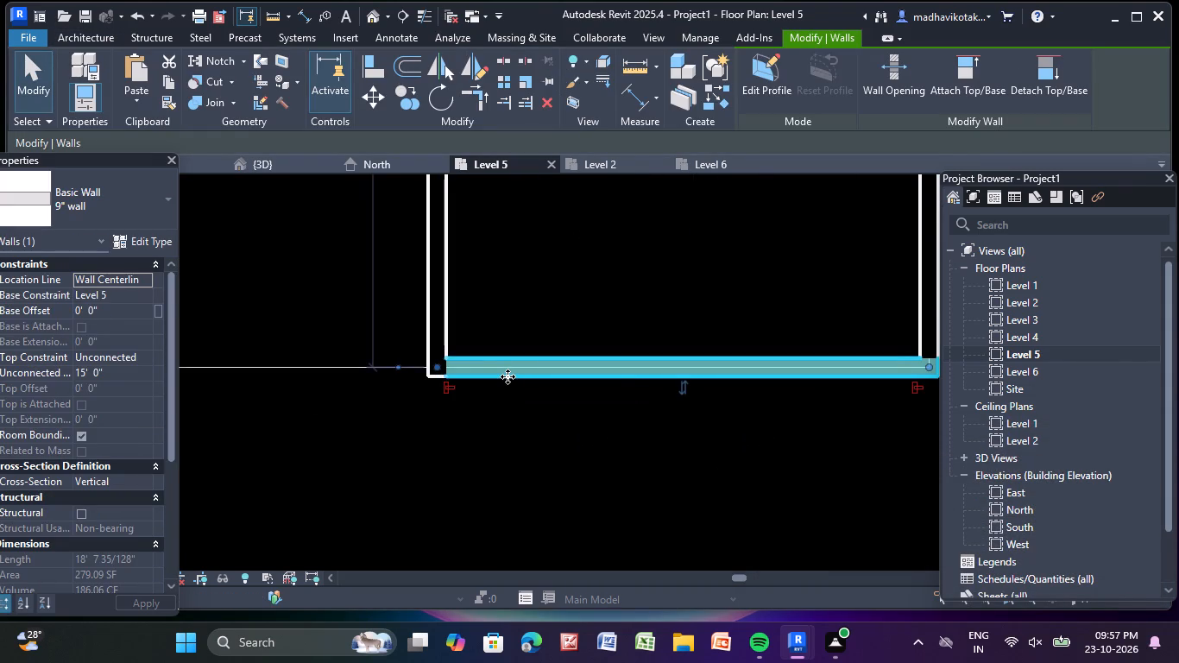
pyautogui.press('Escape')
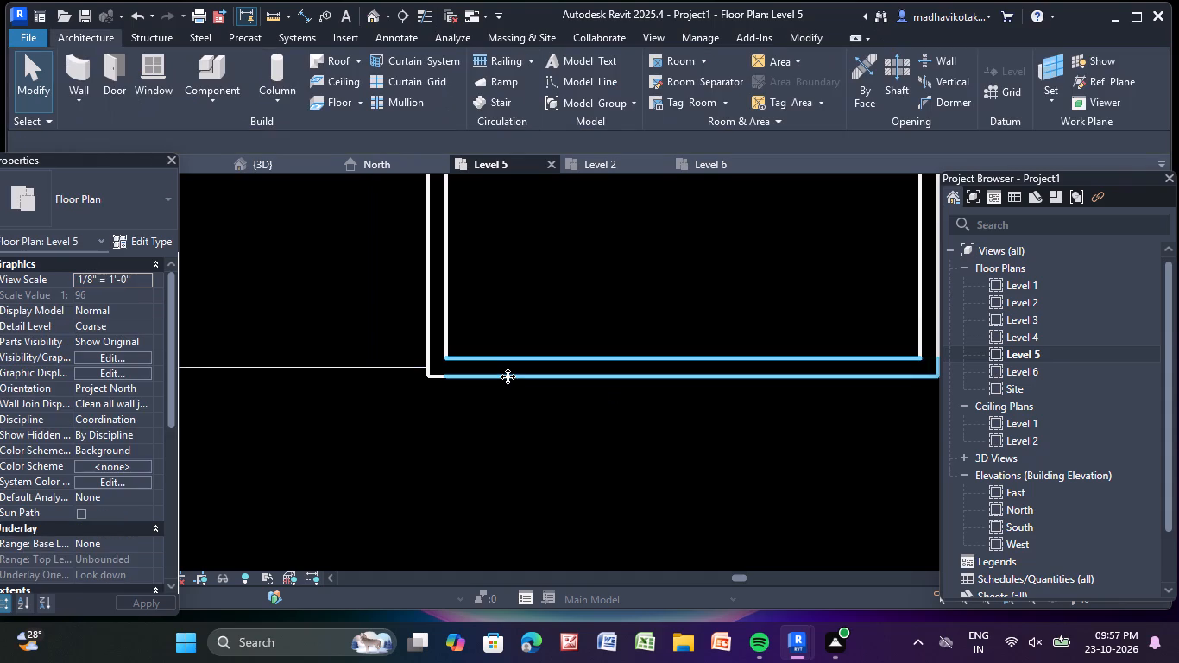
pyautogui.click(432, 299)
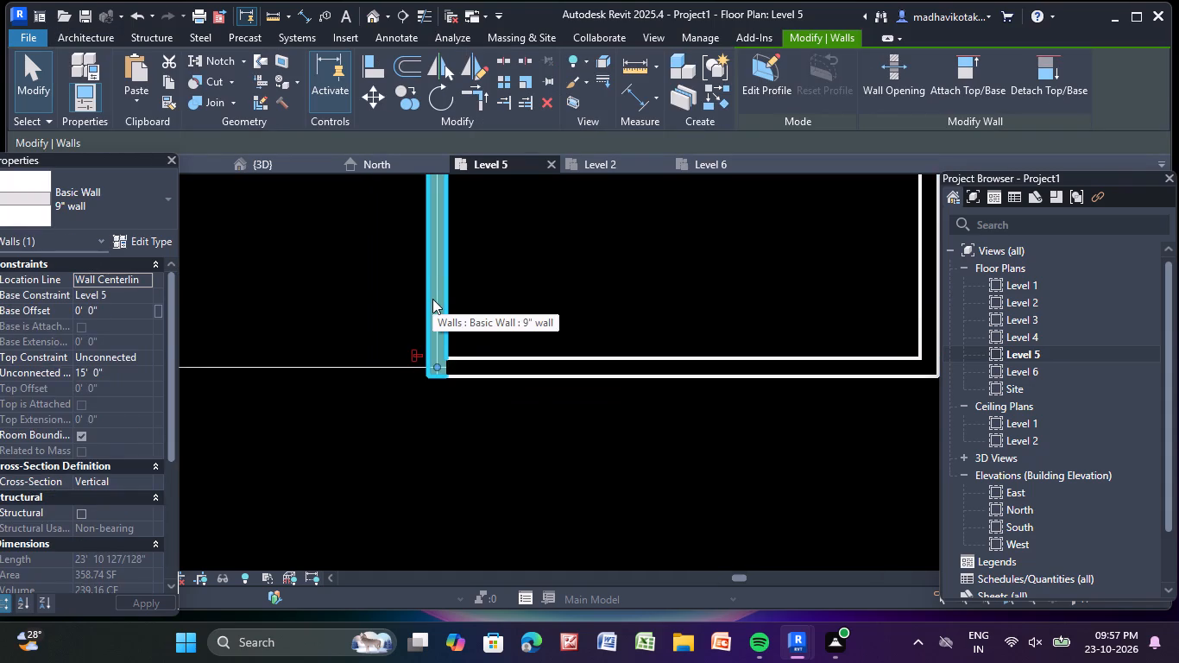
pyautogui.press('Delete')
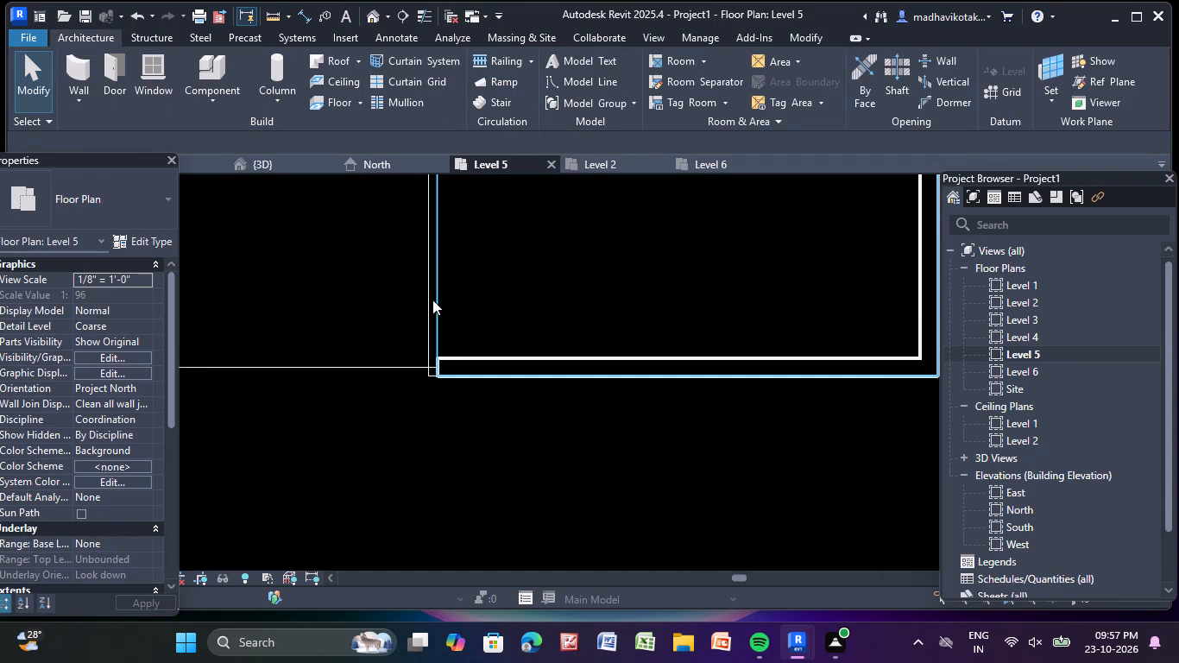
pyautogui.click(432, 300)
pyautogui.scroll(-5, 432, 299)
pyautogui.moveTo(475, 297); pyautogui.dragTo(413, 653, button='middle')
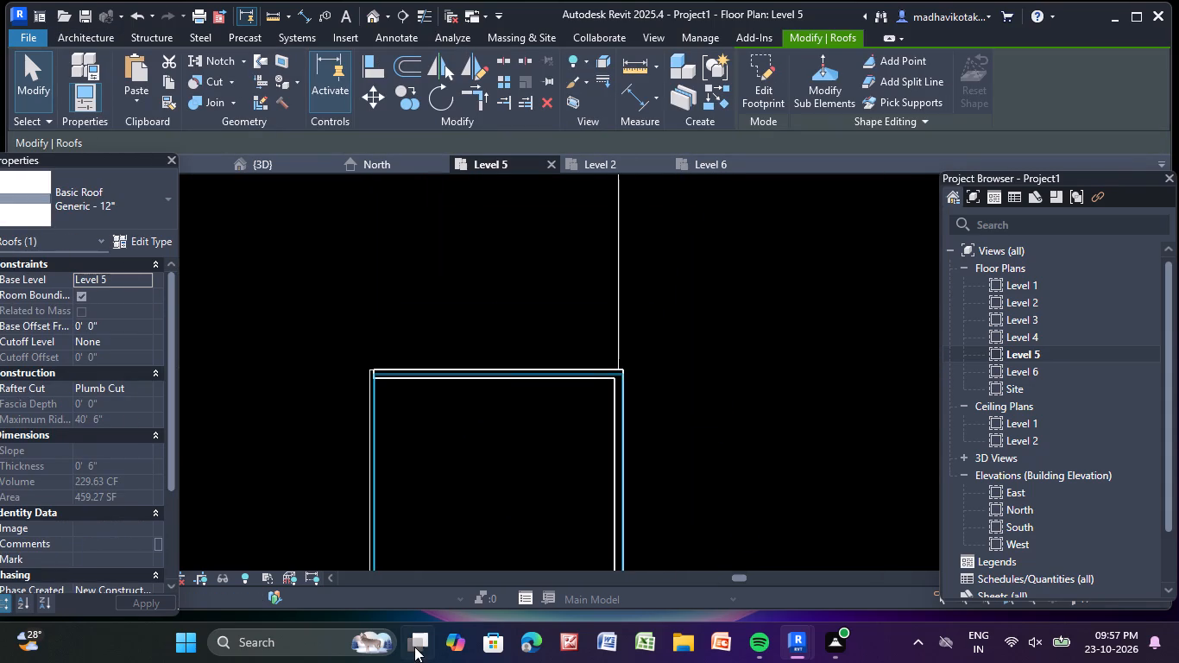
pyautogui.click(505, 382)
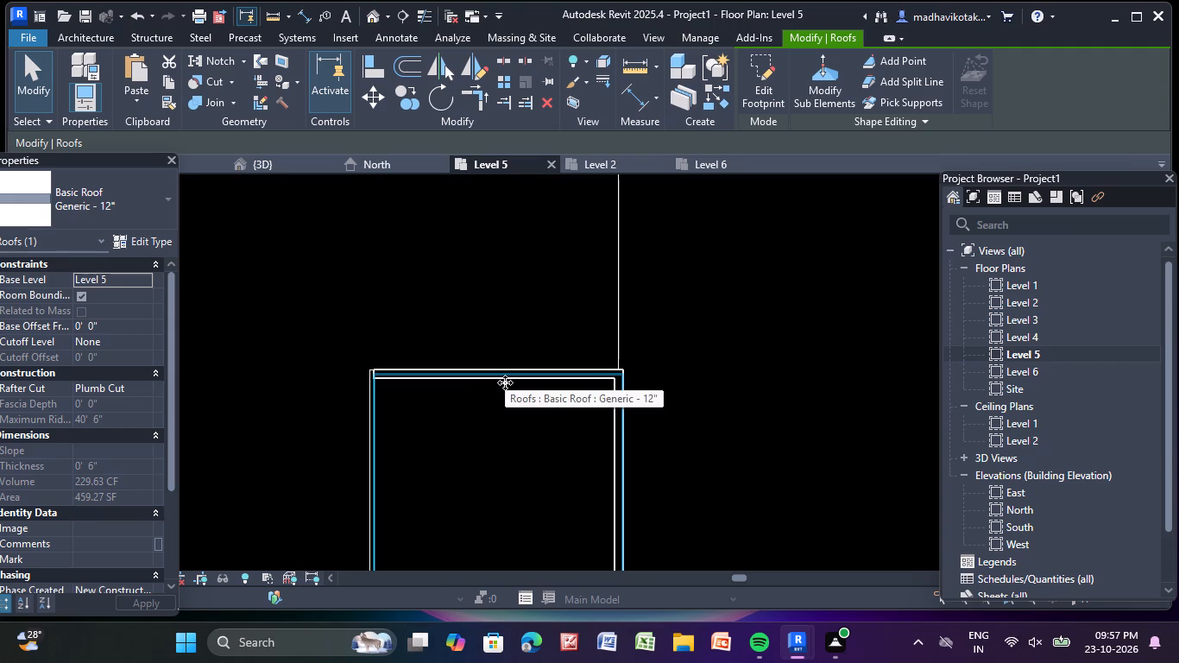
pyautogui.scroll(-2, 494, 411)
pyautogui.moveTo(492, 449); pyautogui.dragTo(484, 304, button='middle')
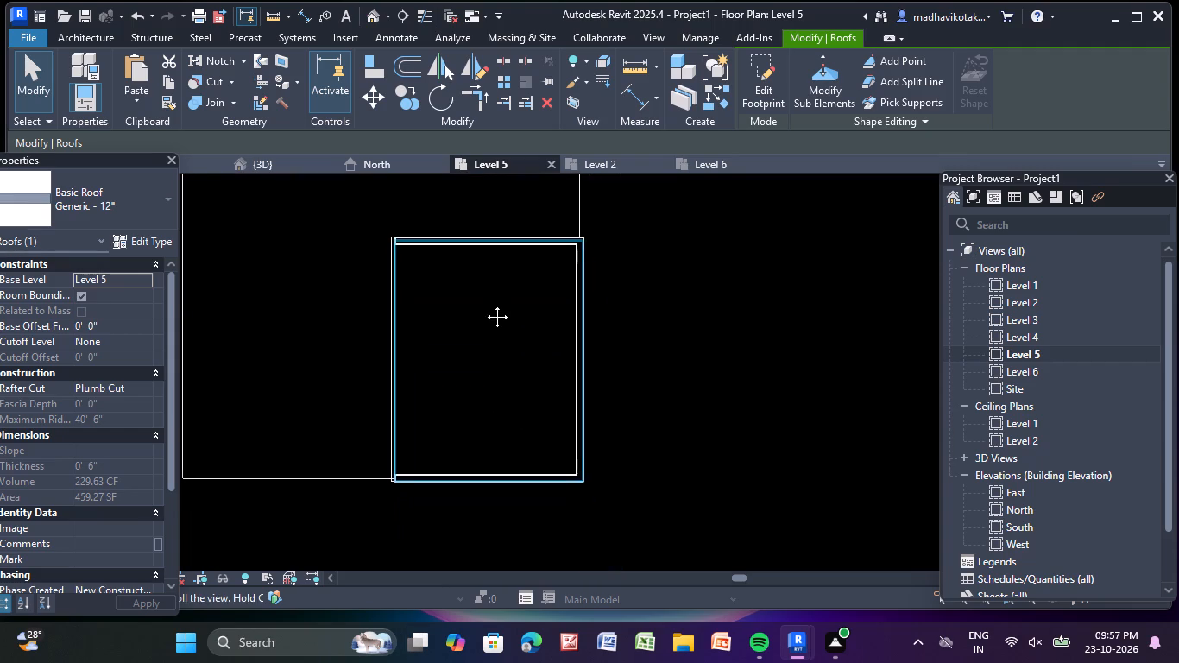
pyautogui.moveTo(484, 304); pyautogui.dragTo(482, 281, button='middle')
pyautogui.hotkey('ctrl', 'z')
# Delete the four 9" walls of the rooftop room in the 3D view.
pyautogui.scroll(-2, 482, 250)
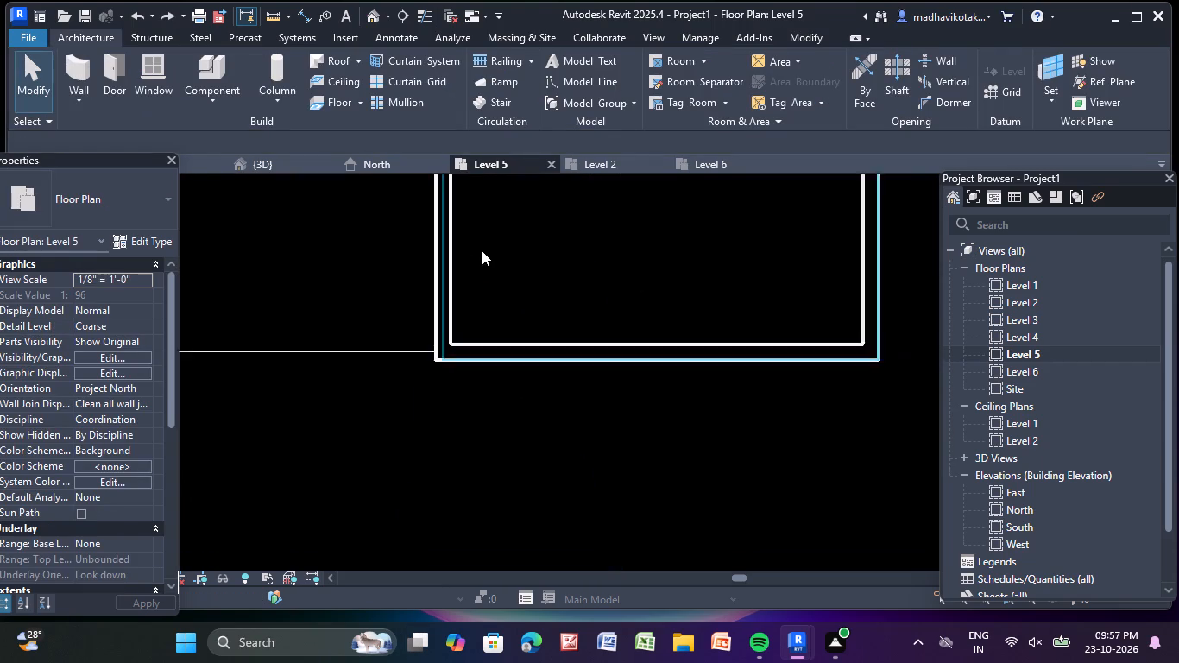
pyautogui.scroll(-2, 482, 250)
pyautogui.moveTo(476, 304); pyautogui.dragTo(458, 411, button='middle')
pyautogui.click(374, 25)
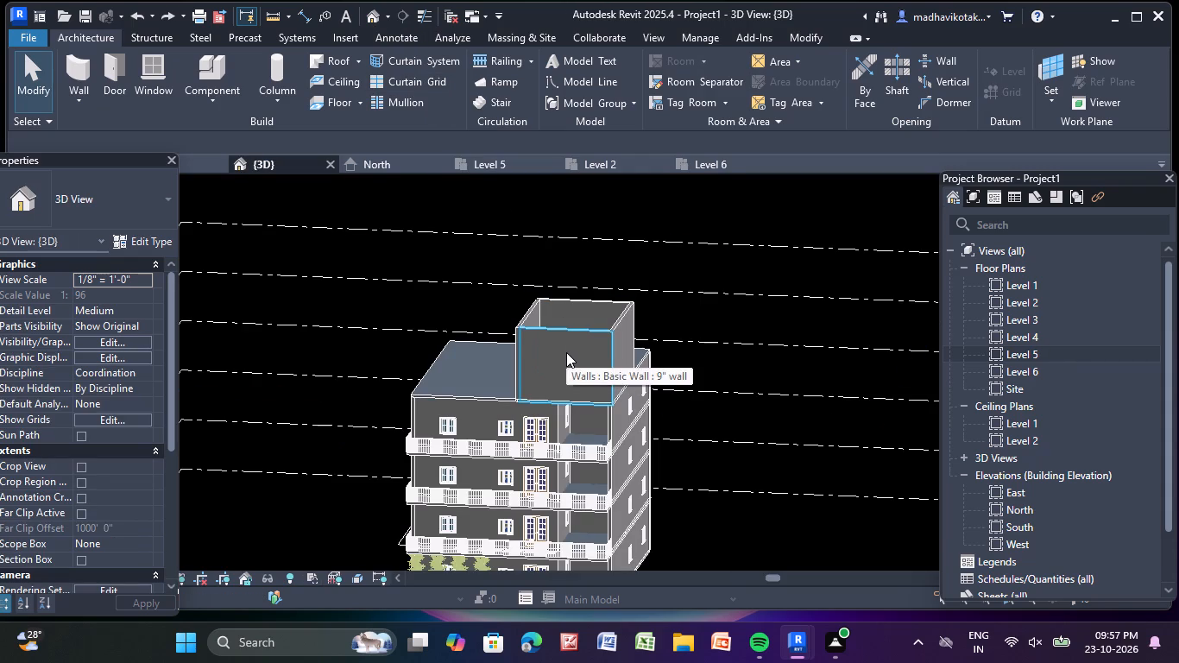
pyautogui.click(568, 343)
pyautogui.press('Delete')
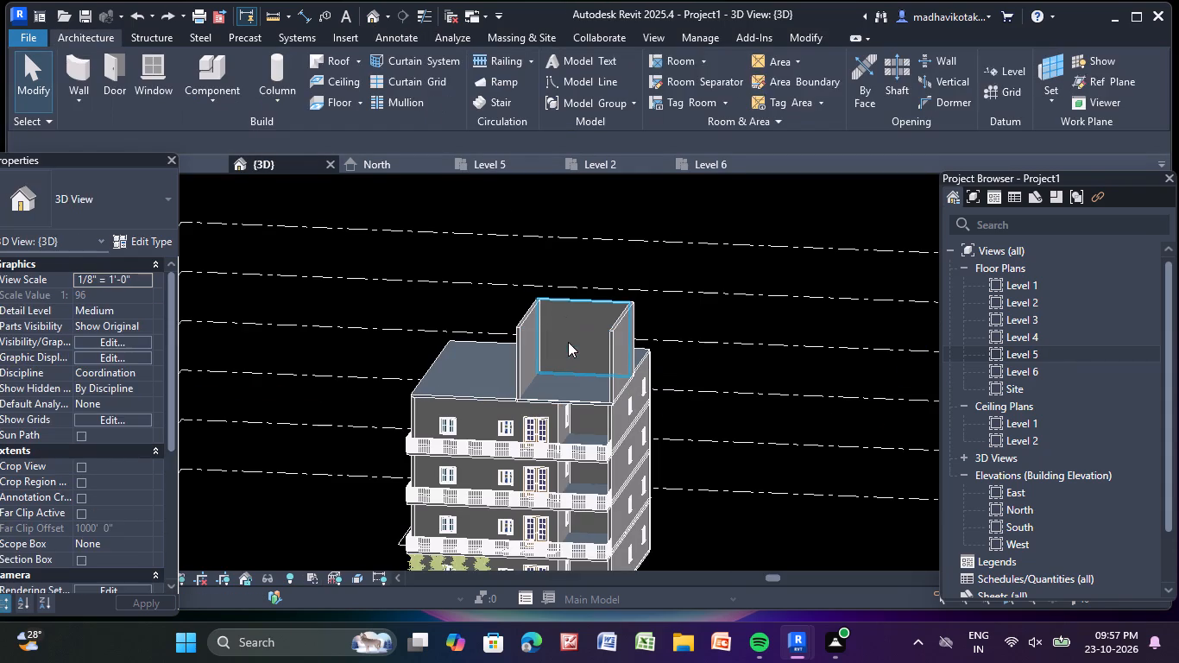
pyautogui.click(609, 328)
pyautogui.press('Delete')
pyautogui.click(584, 317)
pyautogui.press('Delete')
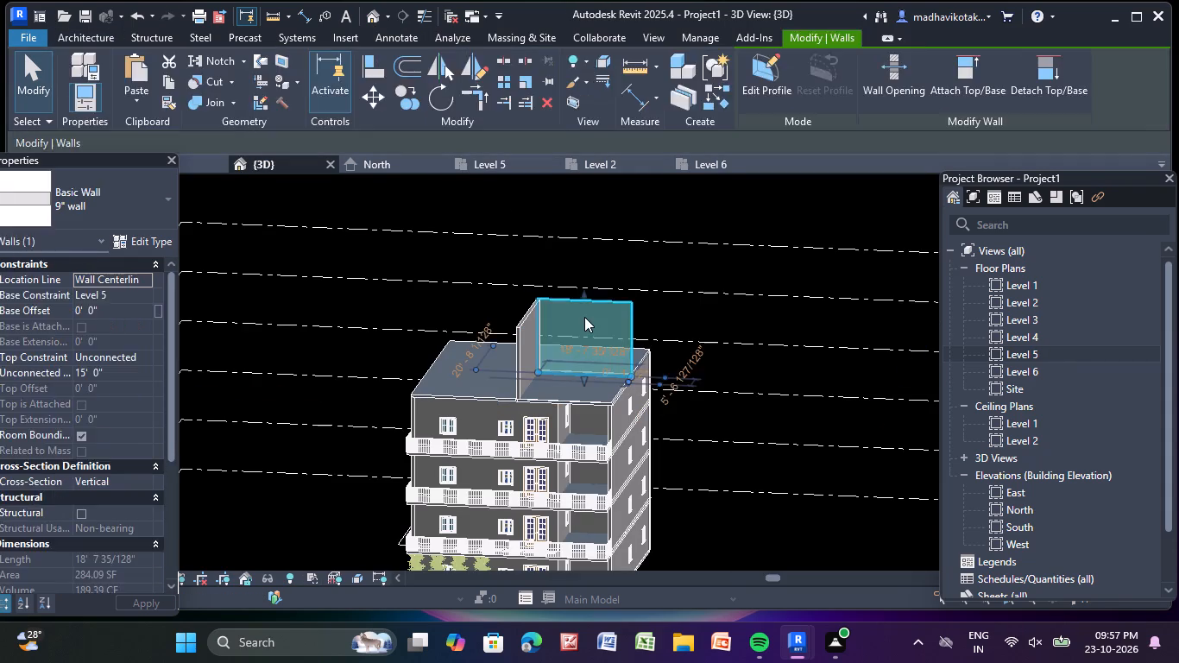
pyautogui.click(535, 333)
pyautogui.press('Delete')
# Examine the building from the front and sides in the 3D view after removing the rooftop walls.
pyautogui.scroll(-4, 540, 328)
pyautogui.moveTo(600, 322); pyautogui.dragTo(608, 315, button='middle')
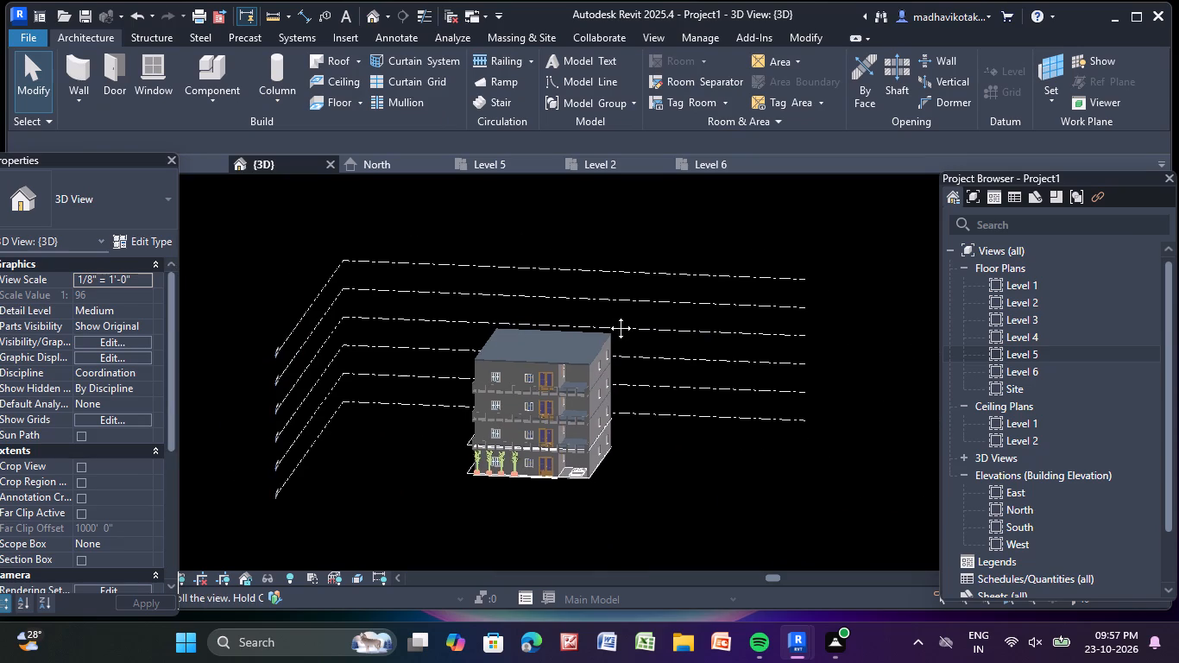
pyautogui.moveTo(608, 315); pyautogui.dragTo(667, 281, button='middle')
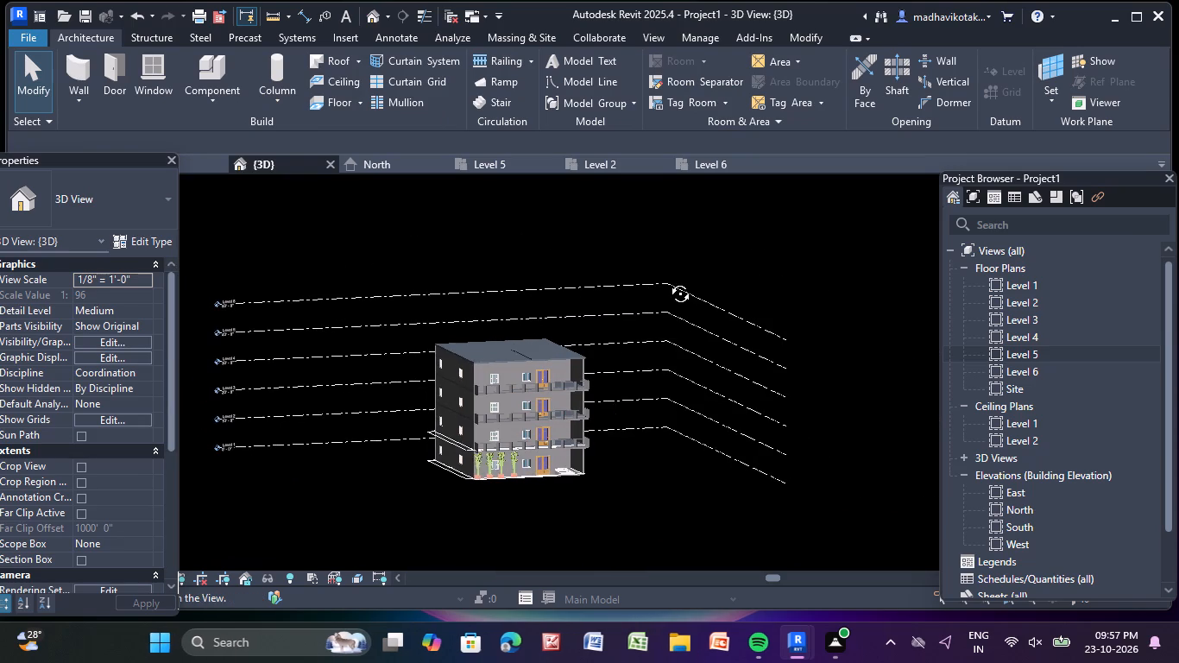
pyautogui.moveTo(667, 281); pyautogui.dragTo(628, 291, button='middle')
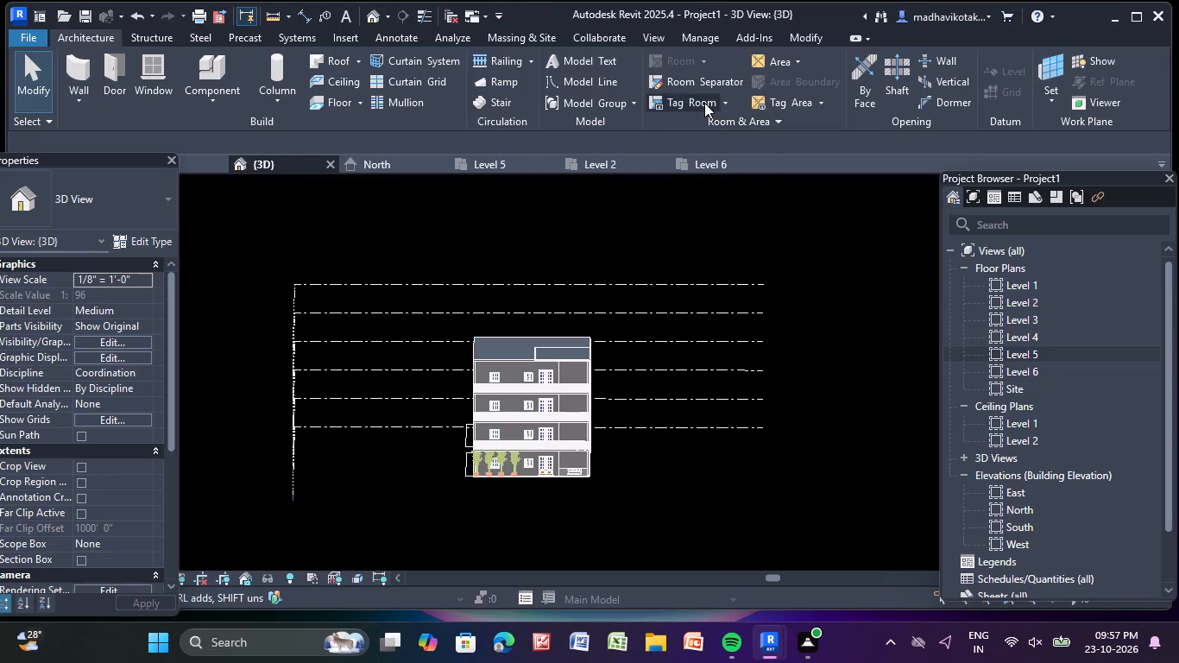
pyautogui.moveTo(733, 176); pyautogui.dragTo(694, 176, button='middle')
pyautogui.scroll(-1, 730, 183)
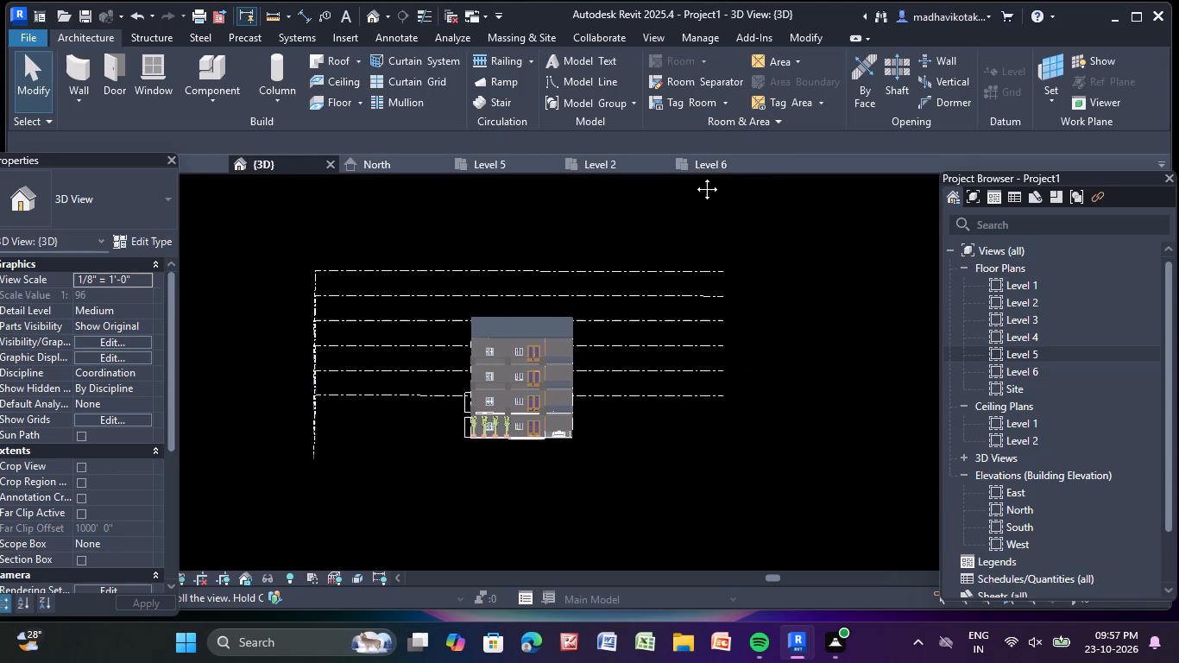
pyautogui.moveTo(694, 176); pyautogui.dragTo(685, 167, button='middle')
# Load the 2012_Porsche_911_Carrera_S_-_Car_Automobile_Vehicle_13749 family from the cars folder in SHUBHAM CITY.
pyautogui.click(344, 37)
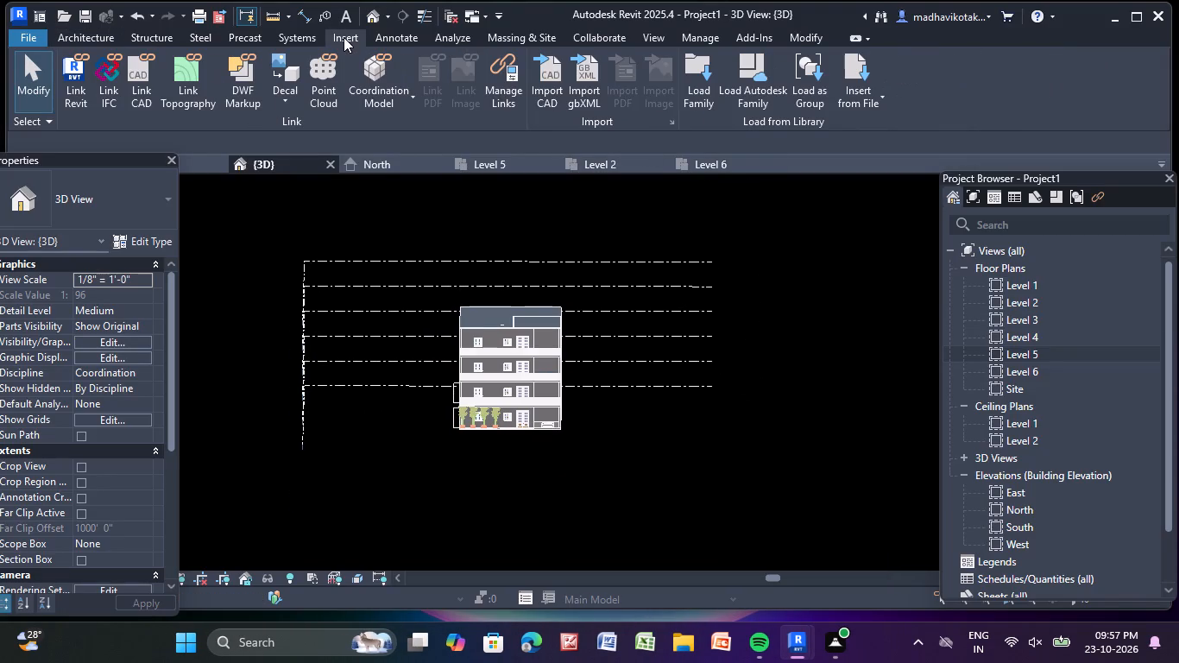
pyautogui.click(684, 76)
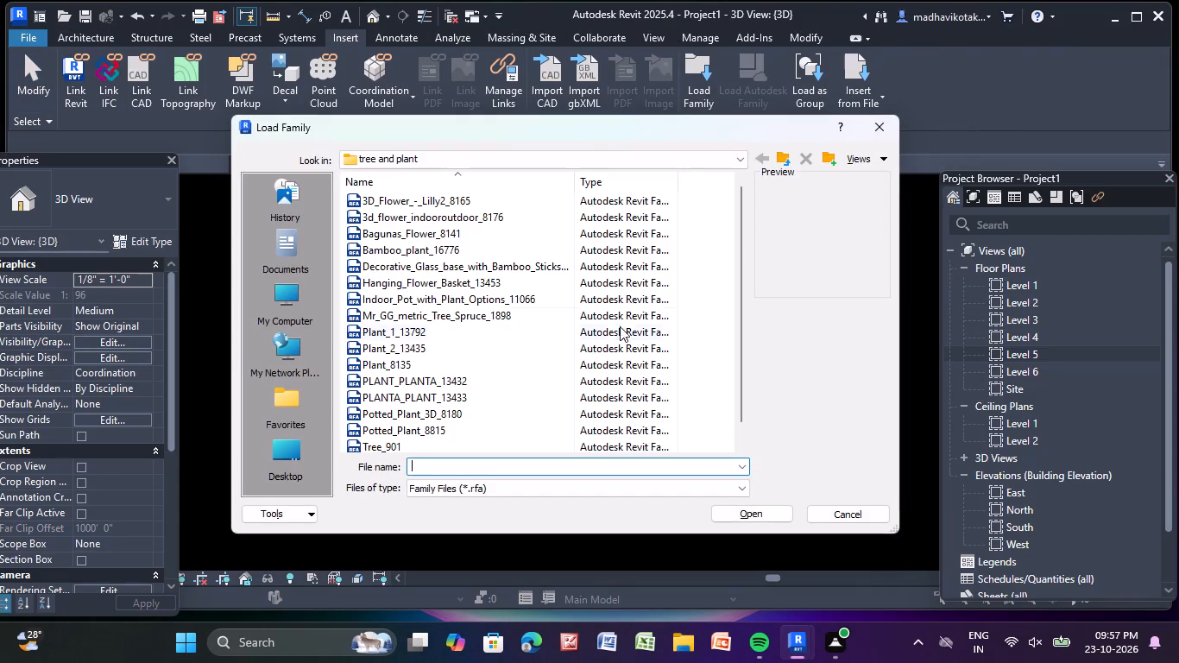
pyautogui.click(759, 155)
pyautogui.click(689, 168)
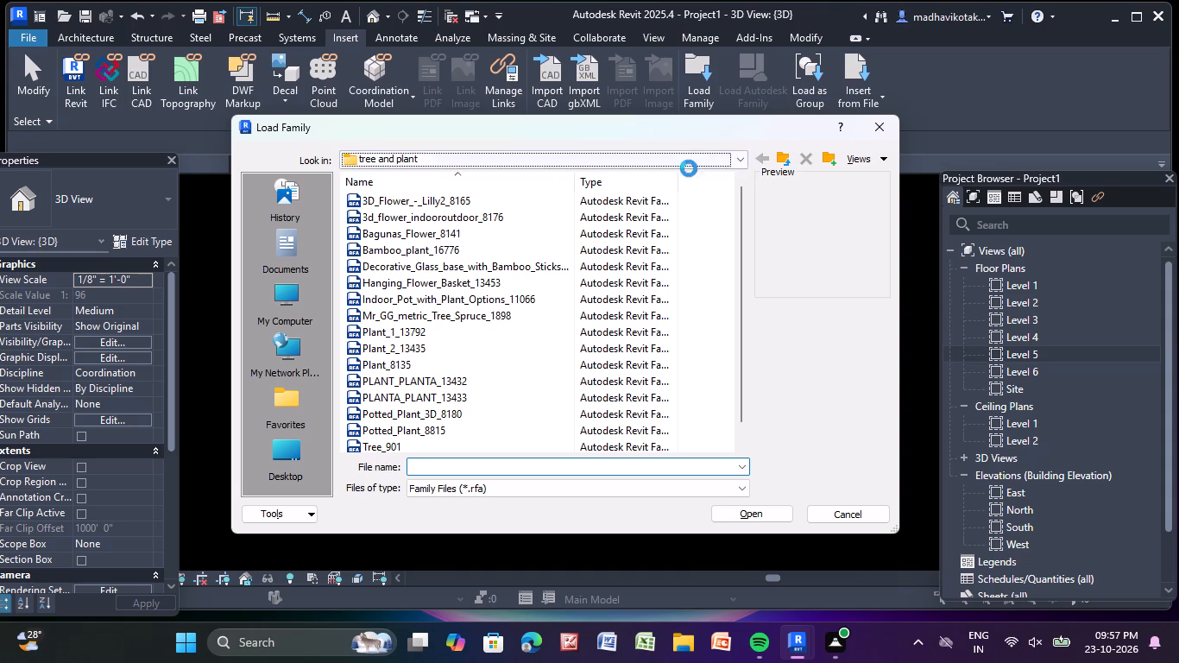
pyautogui.click(548, 290)
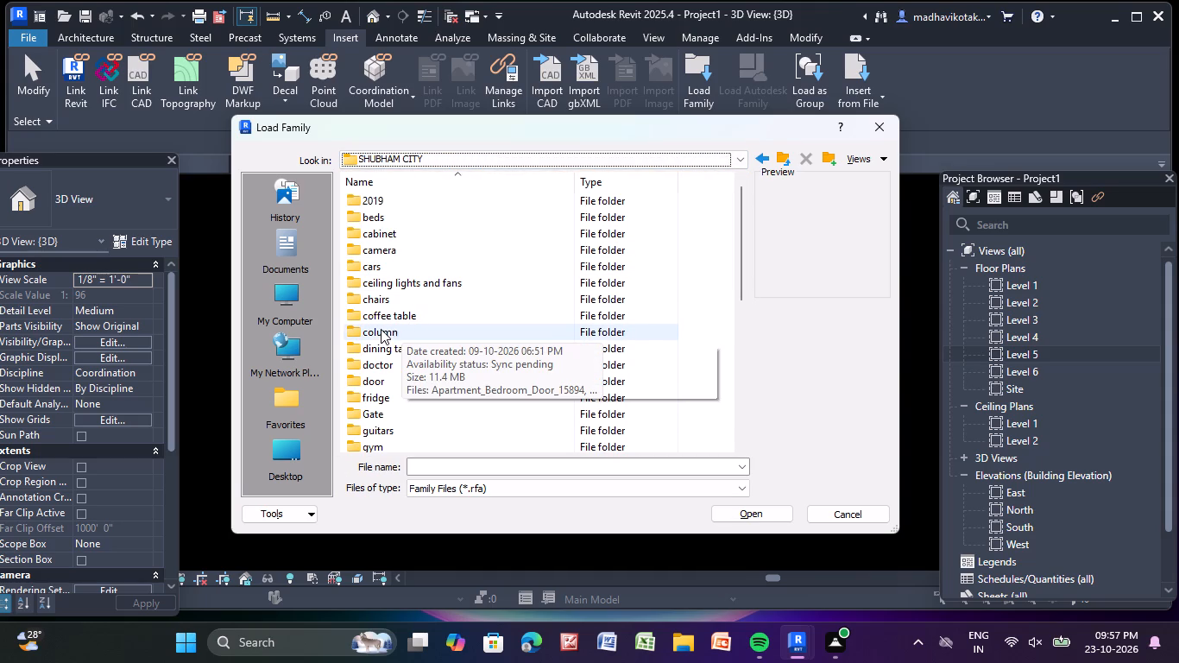
pyautogui.click(392, 271)
pyautogui.doubleClick(399, 267)
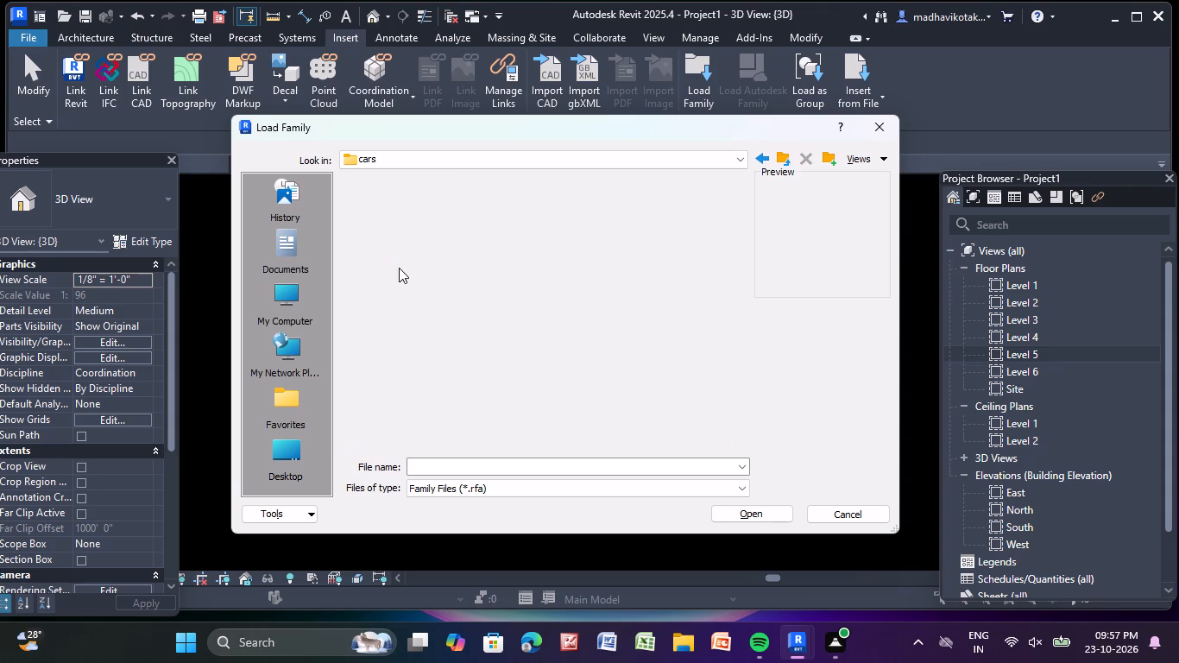
pyautogui.click(443, 253)
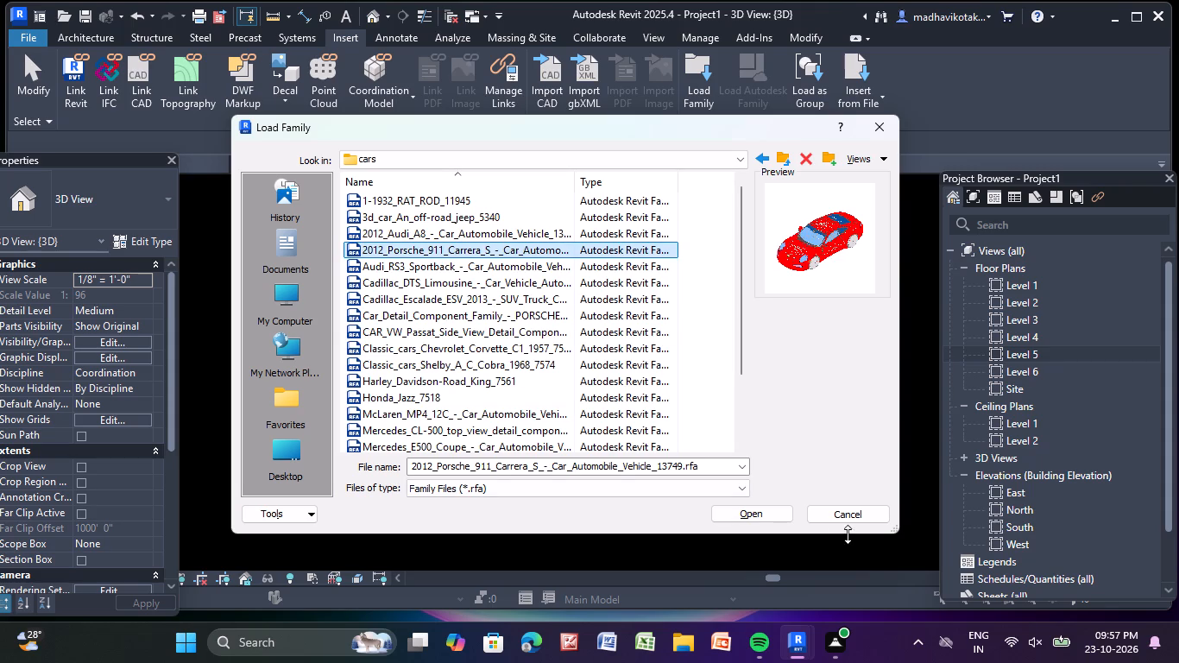
pyautogui.click(760, 516)
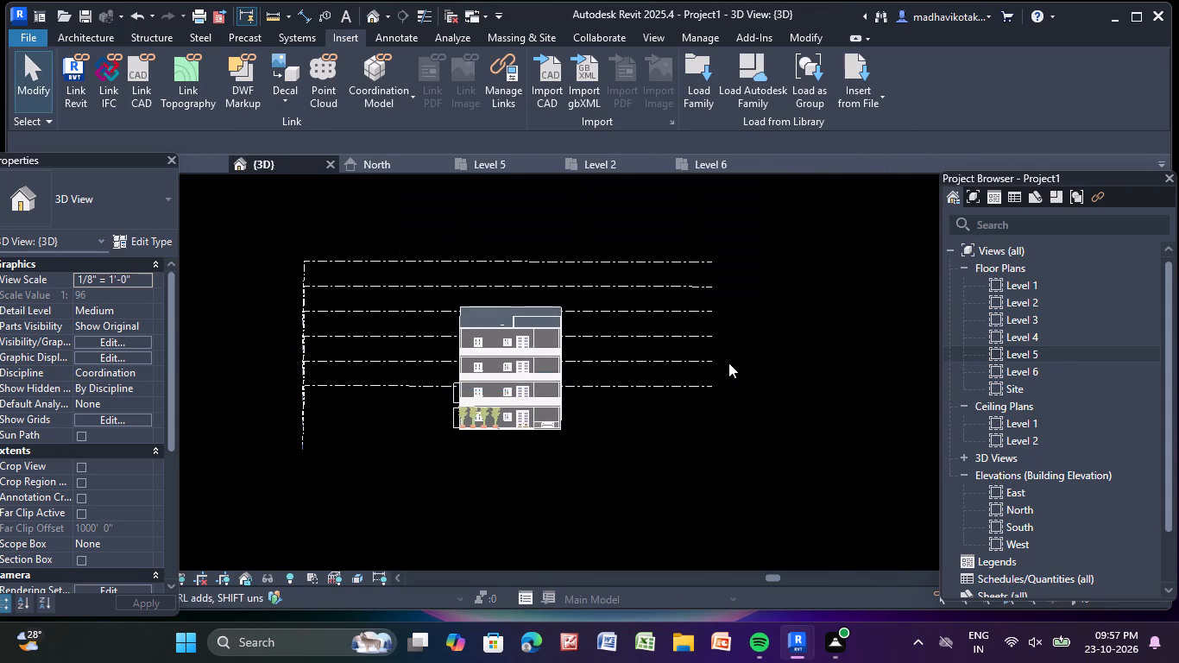
# Place the 2012 Porsche 911 Carrera S on the Level 1 plan over the car symbol in the parking bay.
pyautogui.click(72, 33)
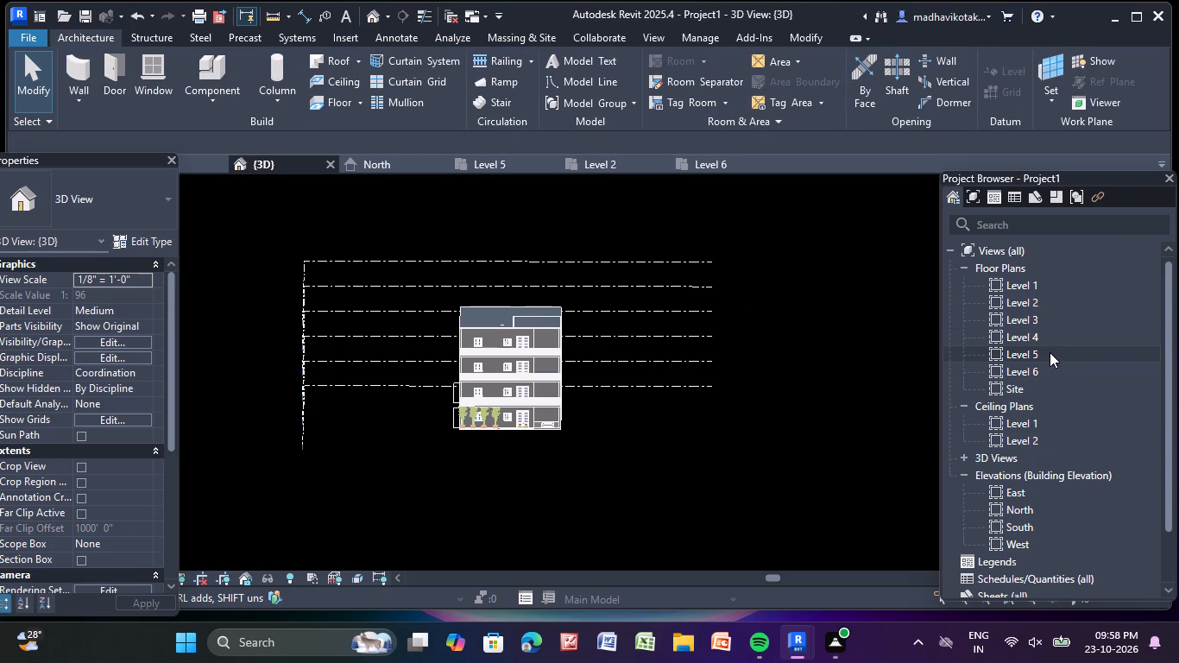
pyautogui.doubleClick(1037, 292)
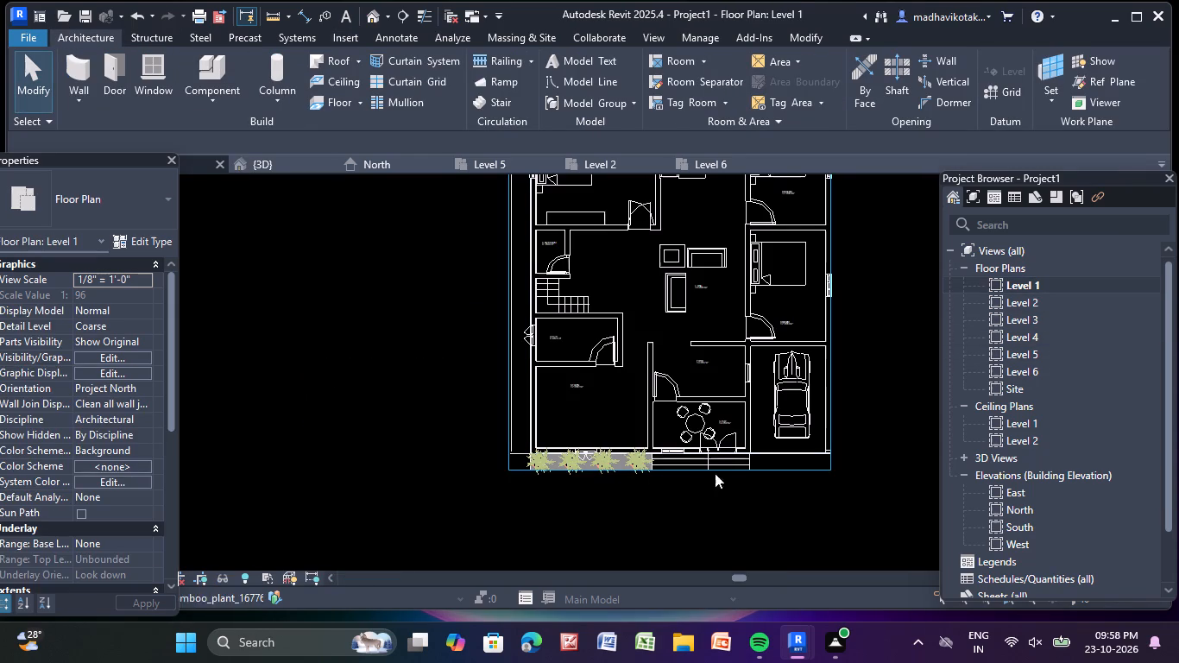
pyautogui.click(210, 104)
pyautogui.click(268, 133)
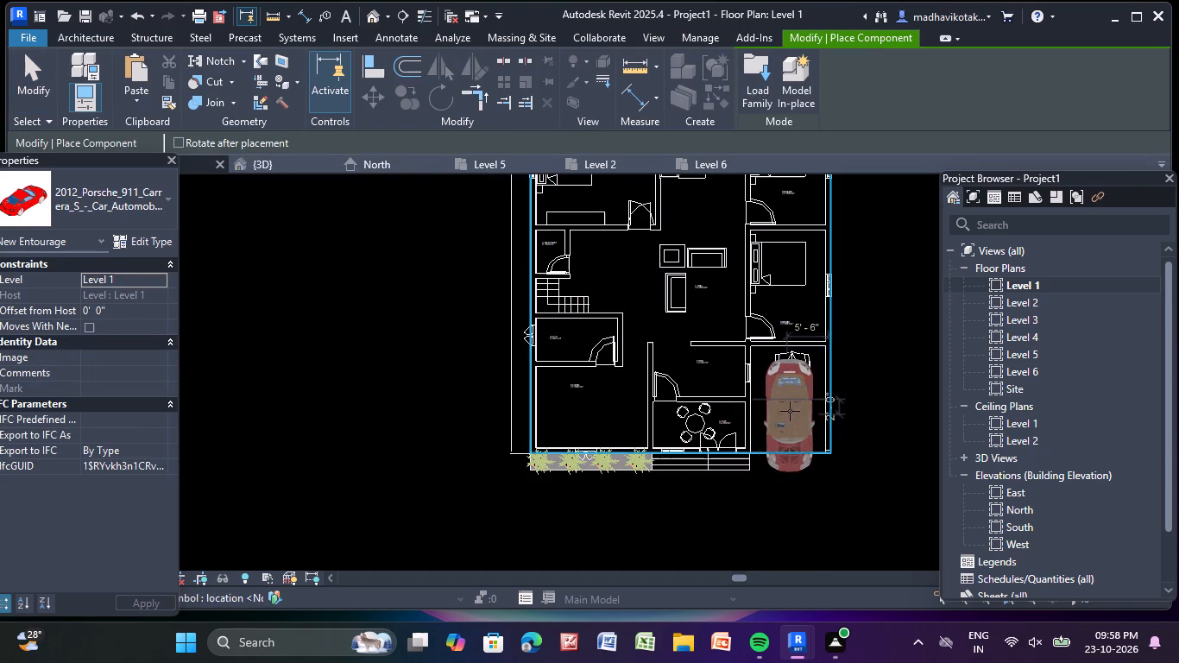
pyautogui.scroll(3, 804, 397)
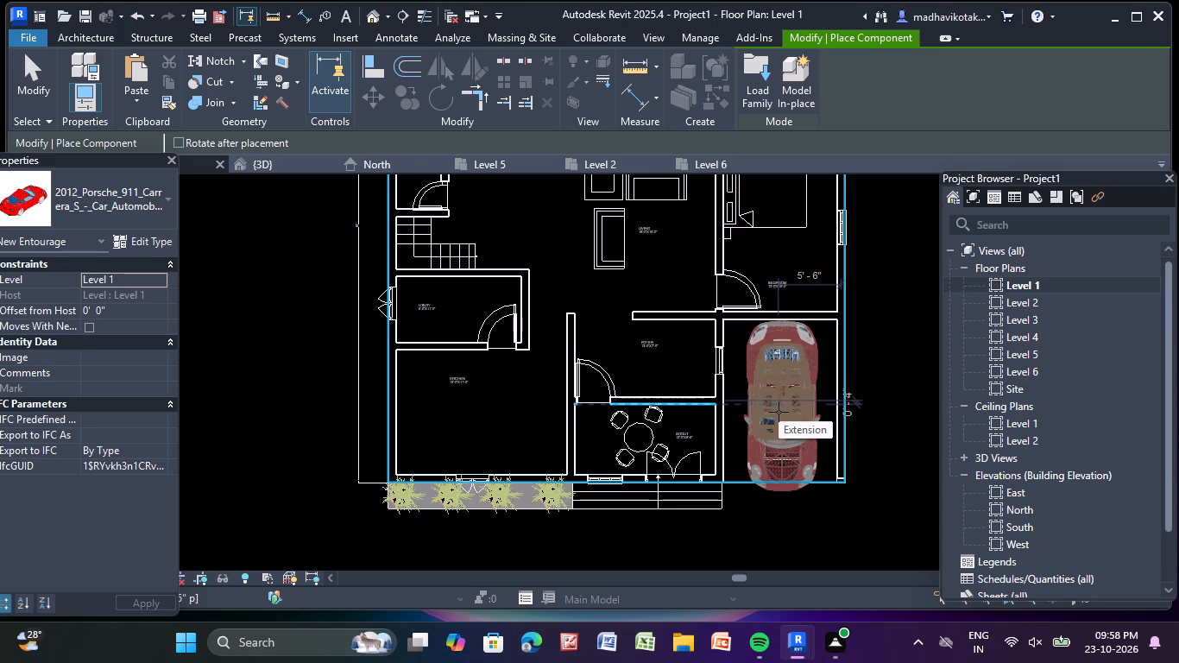
pyautogui.click(779, 411)
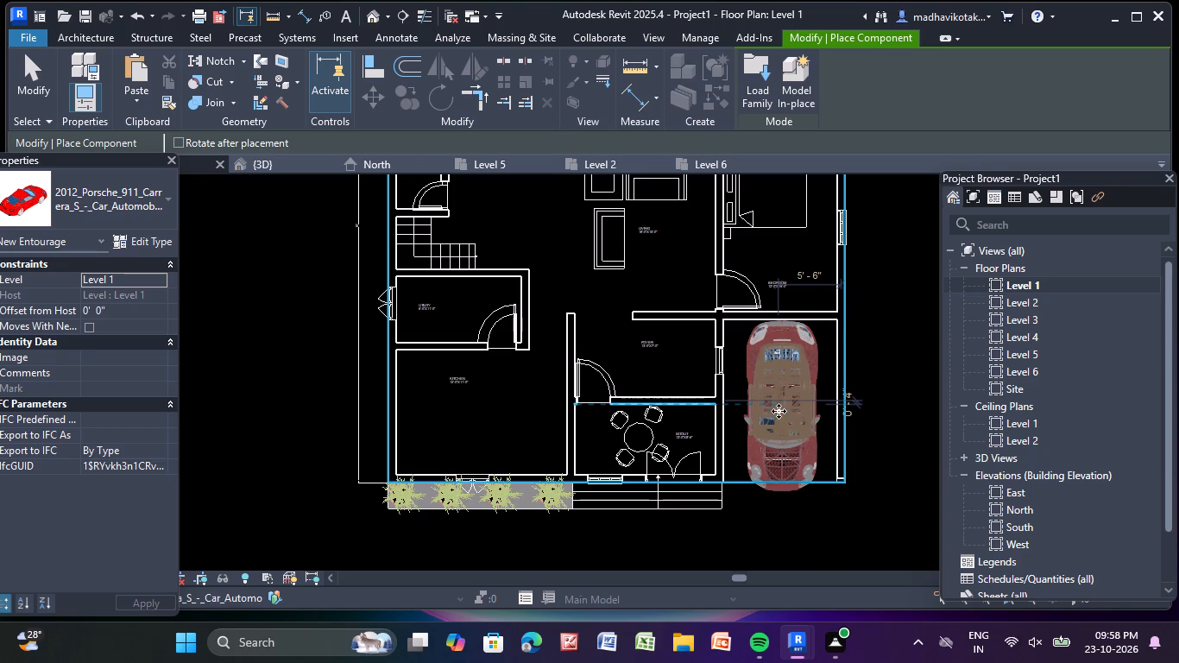
pyautogui.press('`')
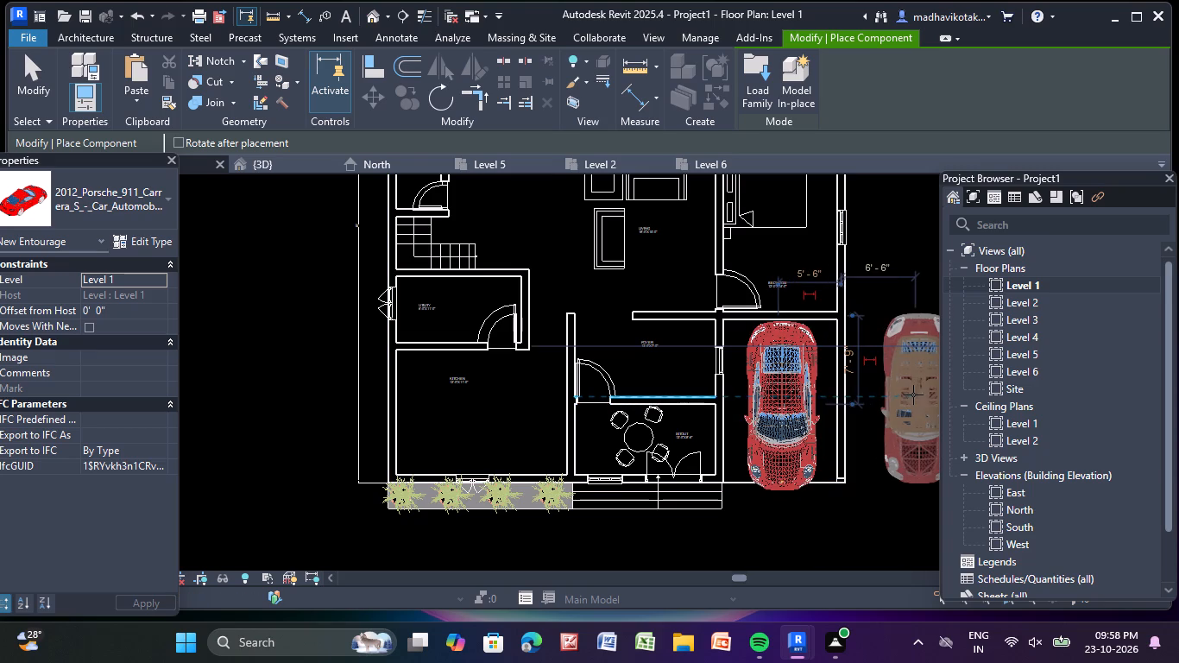
pyautogui.press('Escape')
pyautogui.press('Escape')
pyautogui.press('Escape')
pyautogui.press('Escape')
pyautogui.click(804, 384)
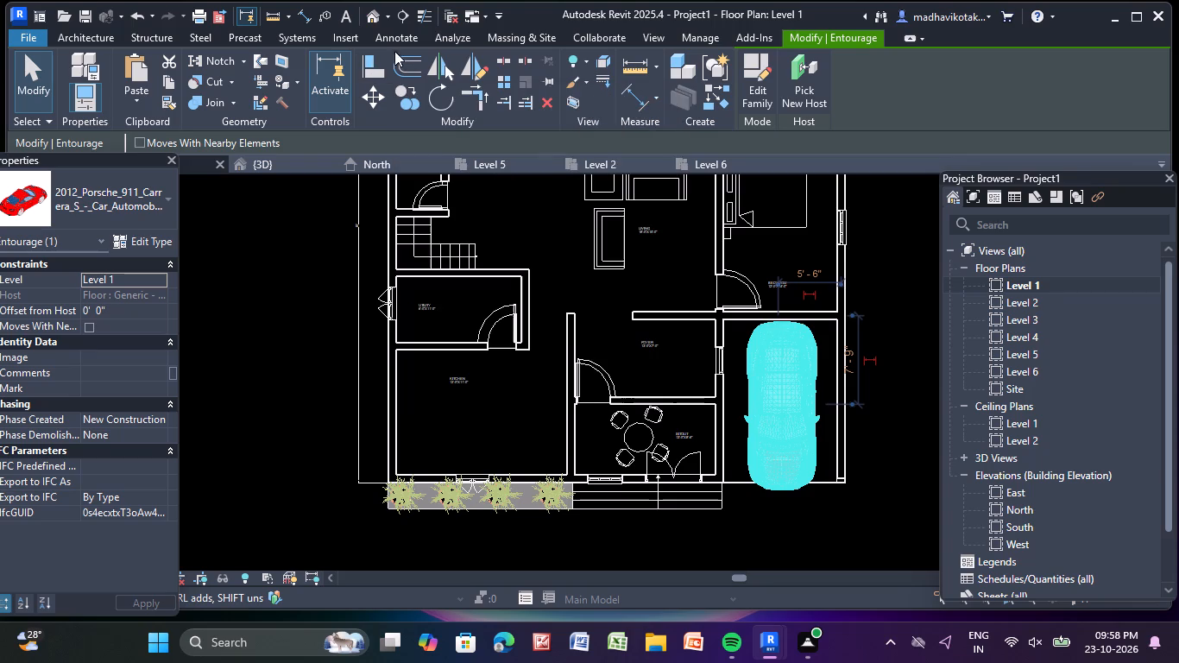
pyautogui.press('Escape')
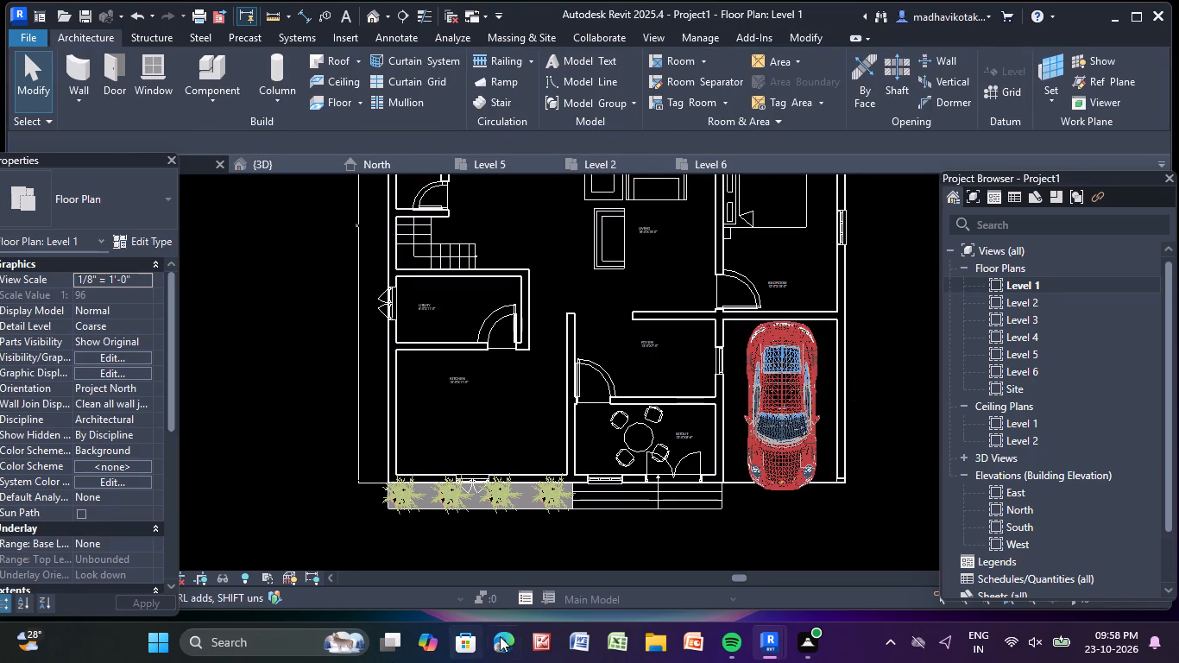
pyautogui.scroll(-4, 678, 166)
pyautogui.scroll(1, 267, 19)
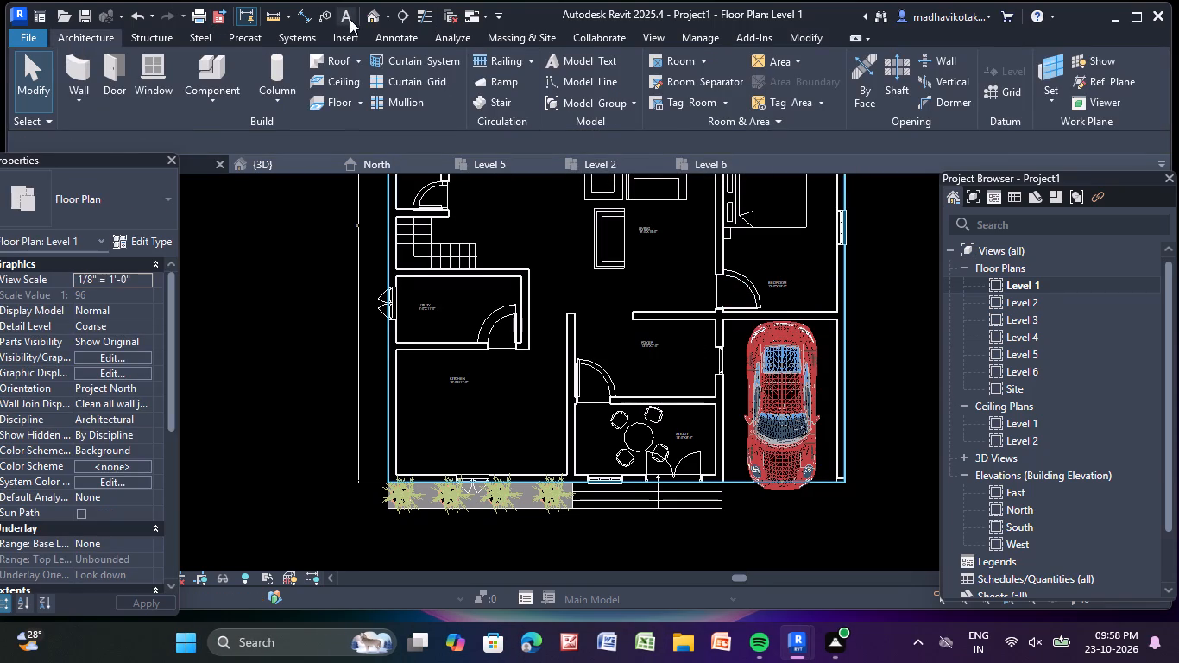
# Examine the parked car at ground level, the building's front facade and the roof in the 3D view.
pyautogui.click(364, 15)
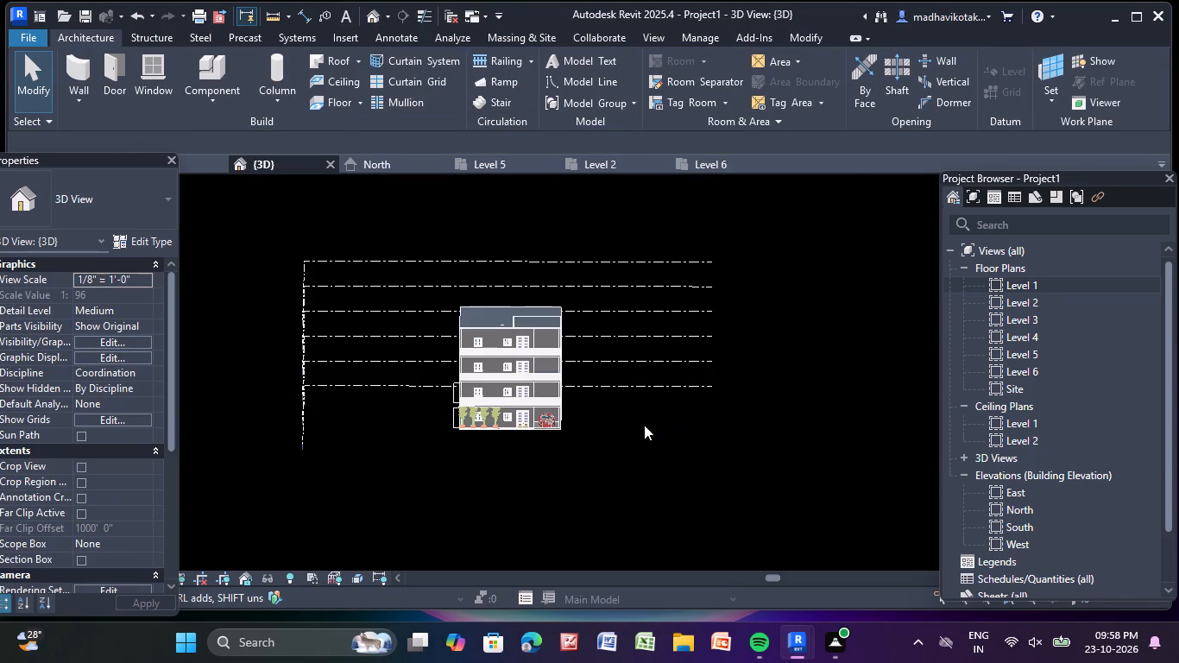
pyautogui.moveTo(643, 423); pyautogui.dragTo(597, 450, button='middle')
pyautogui.scroll(8, 570, 434)
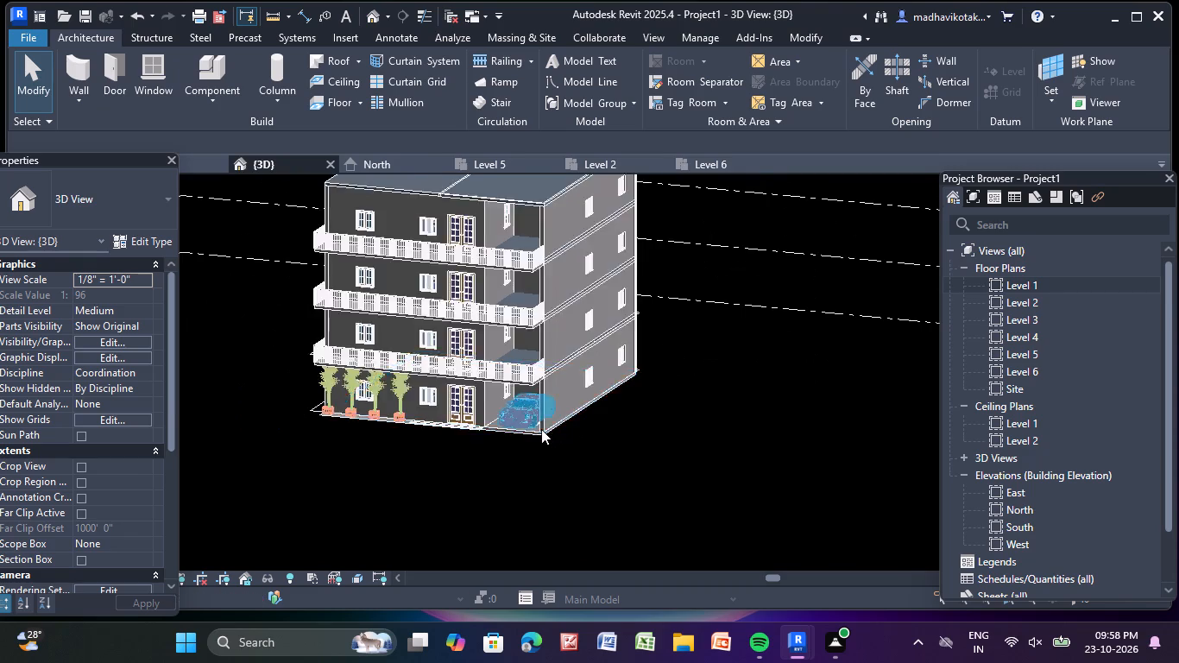
pyautogui.scroll(4, 541, 429)
pyautogui.moveTo(537, 426); pyautogui.dragTo(580, 408, button='middle')
pyautogui.scroll(4, 500, 375)
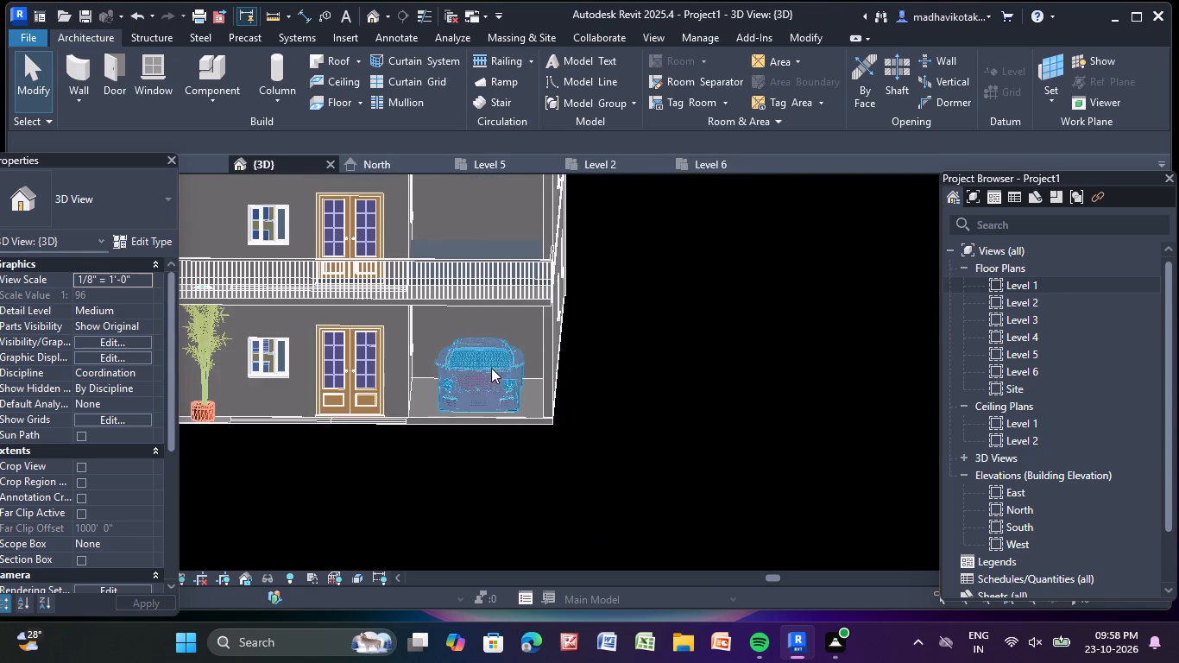
pyautogui.scroll(3, 491, 368)
pyautogui.scroll(-5, 493, 354)
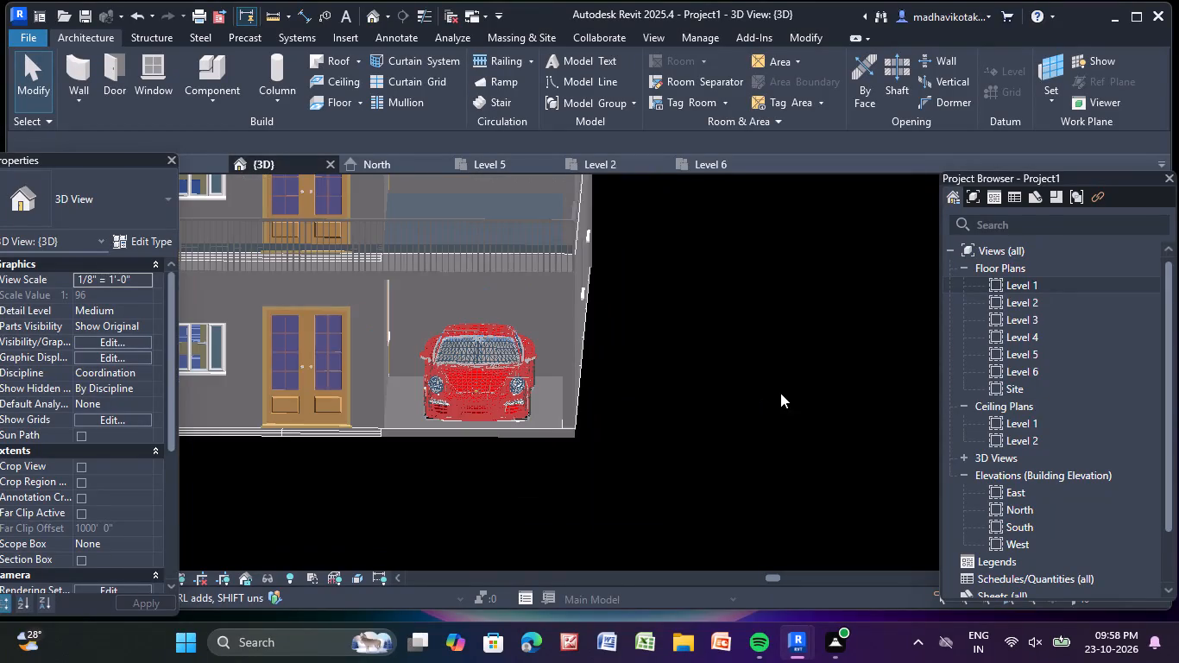
pyautogui.press('Escape')
pyautogui.scroll(-5, 779, 381)
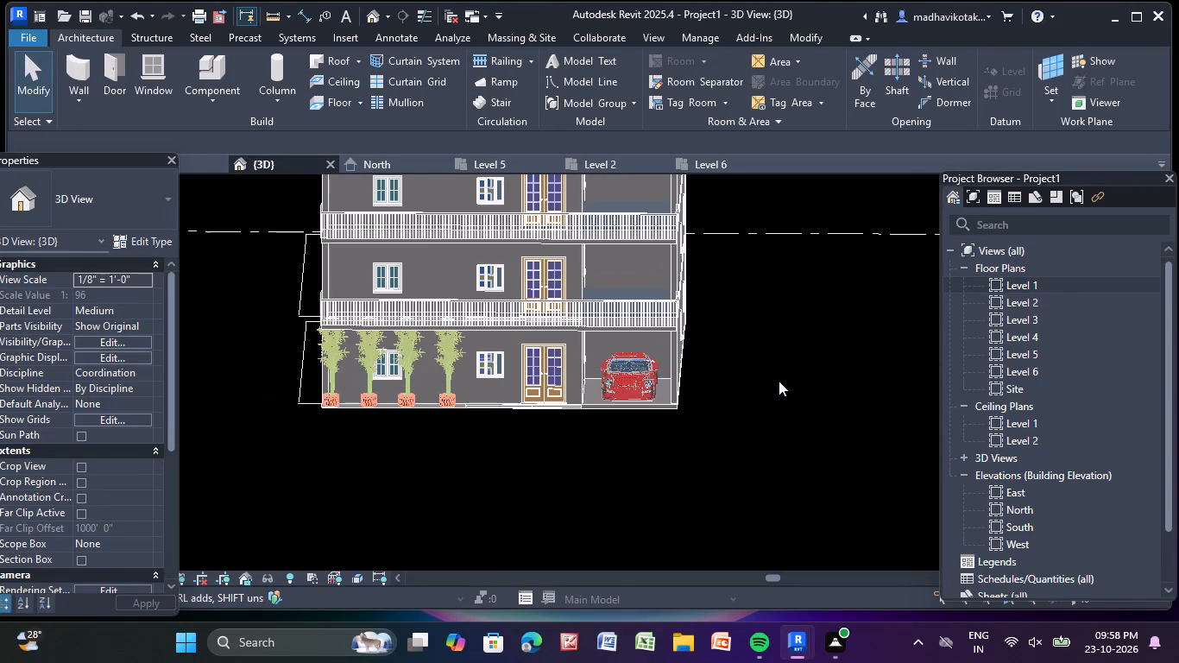
pyautogui.keyDown('shift'); pyautogui.moveTo(778, 380); pyautogui.dragTo(781, 316, button='middle'); pyautogui.keyUp('shift')
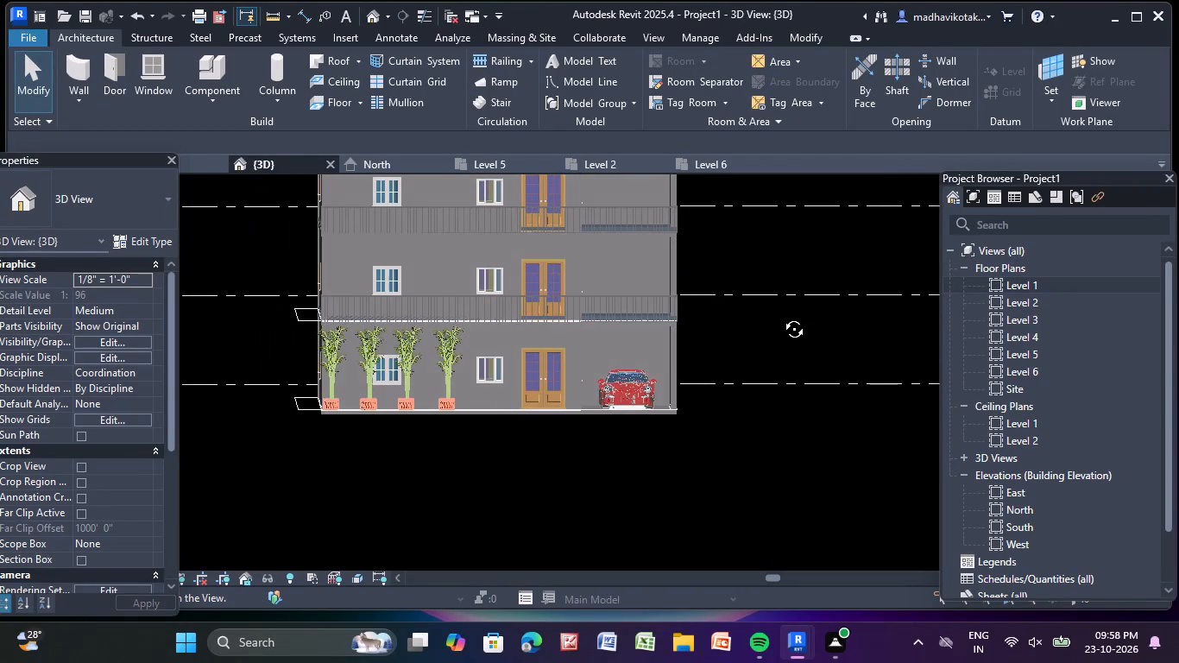
pyautogui.keyDown('shift'); pyautogui.moveTo(781, 316); pyautogui.dragTo(796, 322, button='middle'); pyautogui.keyUp('shift')
pyautogui.keyDown('shift'); pyautogui.scroll(-4, 790, 323); pyautogui.keyUp('shift')
pyautogui.scroll(-1, 783, 326)
pyautogui.moveTo(781, 329); pyautogui.dragTo(756, 434, button='middle')
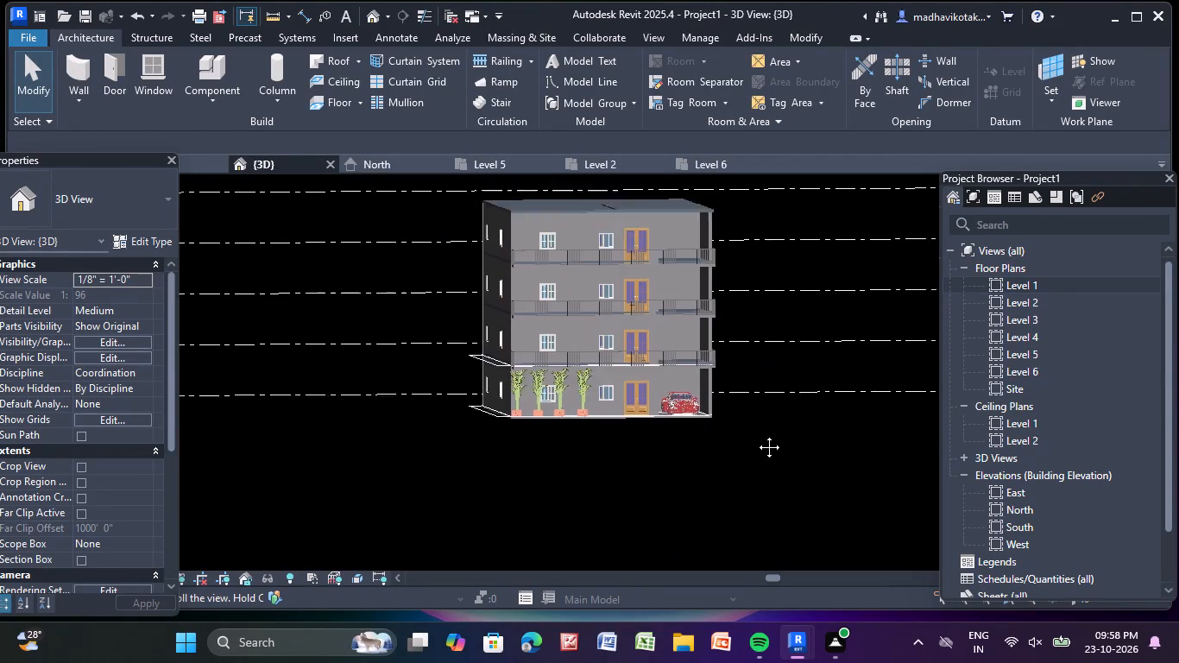
pyautogui.moveTo(756, 434); pyautogui.dragTo(747, 446, button='middle')
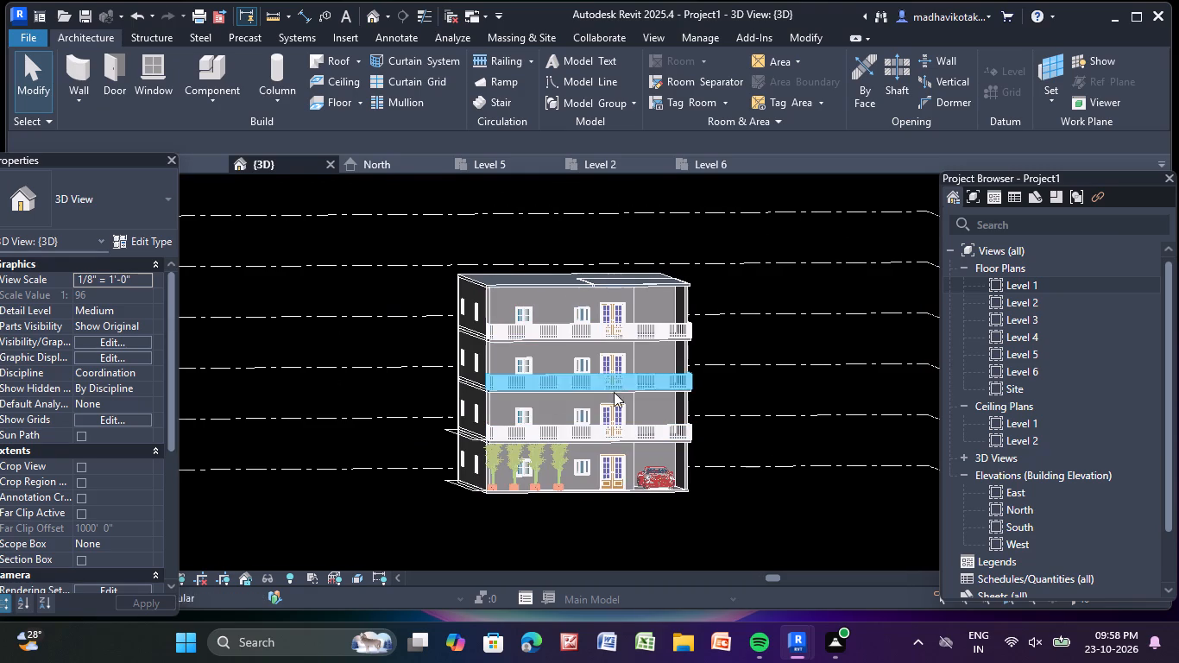
pyautogui.moveTo(560, 273); pyautogui.dragTo(558, 268, button='middle')
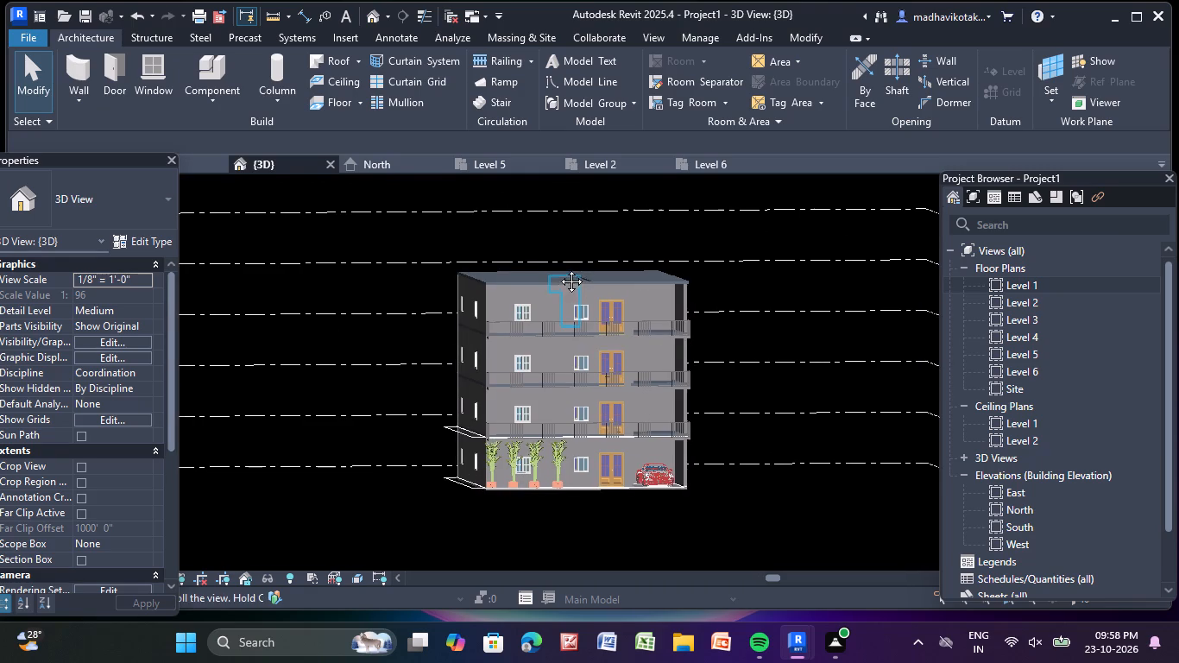
pyautogui.moveTo(558, 268); pyautogui.dragTo(540, 260, button='middle')
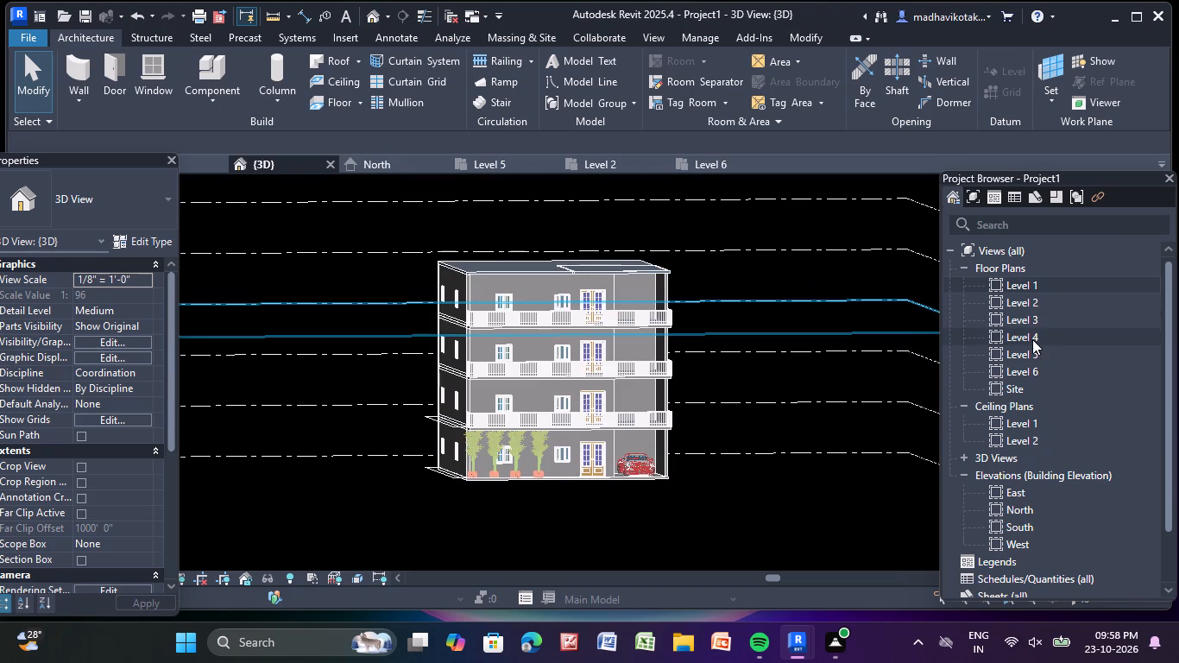
# Delete the smaller rectangular roof overlapping one corner of the main roof on the Level 5 plan.
pyautogui.doubleClick(1031, 366)
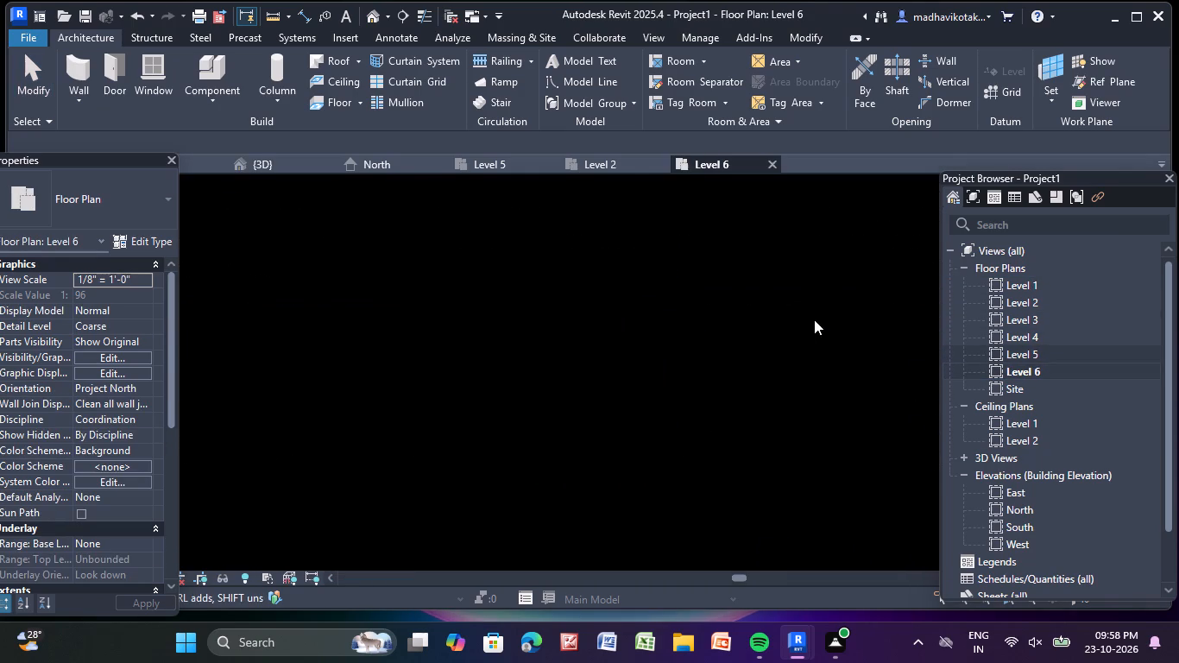
pyautogui.doubleClick(1018, 350)
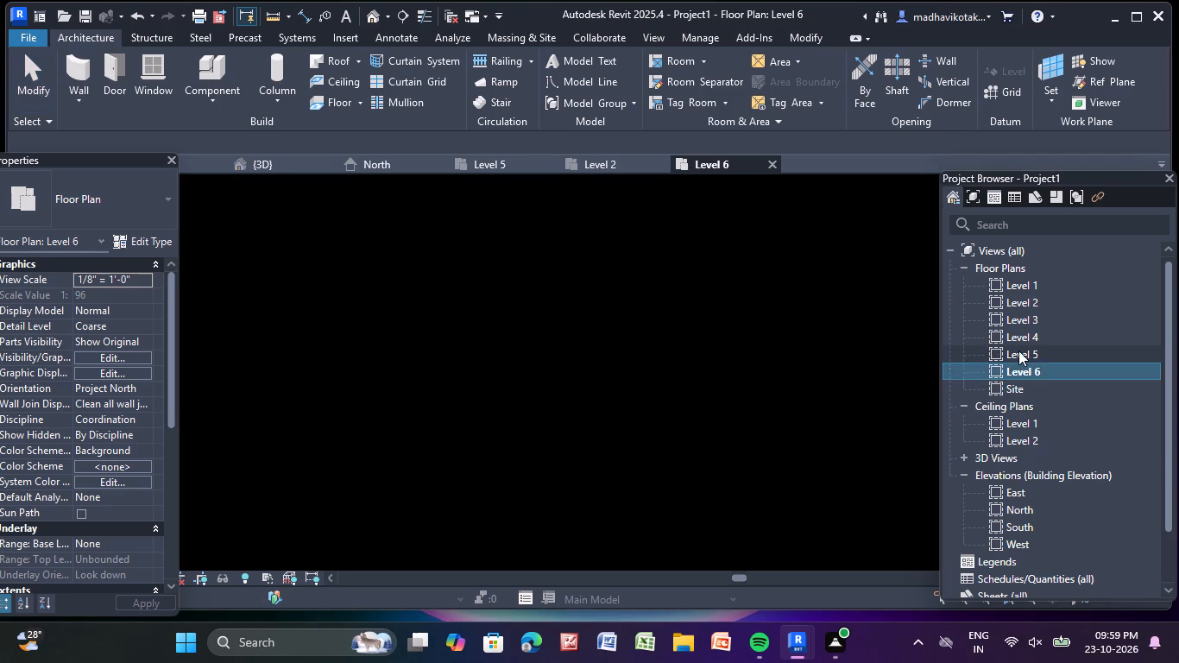
pyautogui.scroll(-9, 747, 293)
pyautogui.moveTo(760, 288); pyautogui.dragTo(746, 355, button='middle')
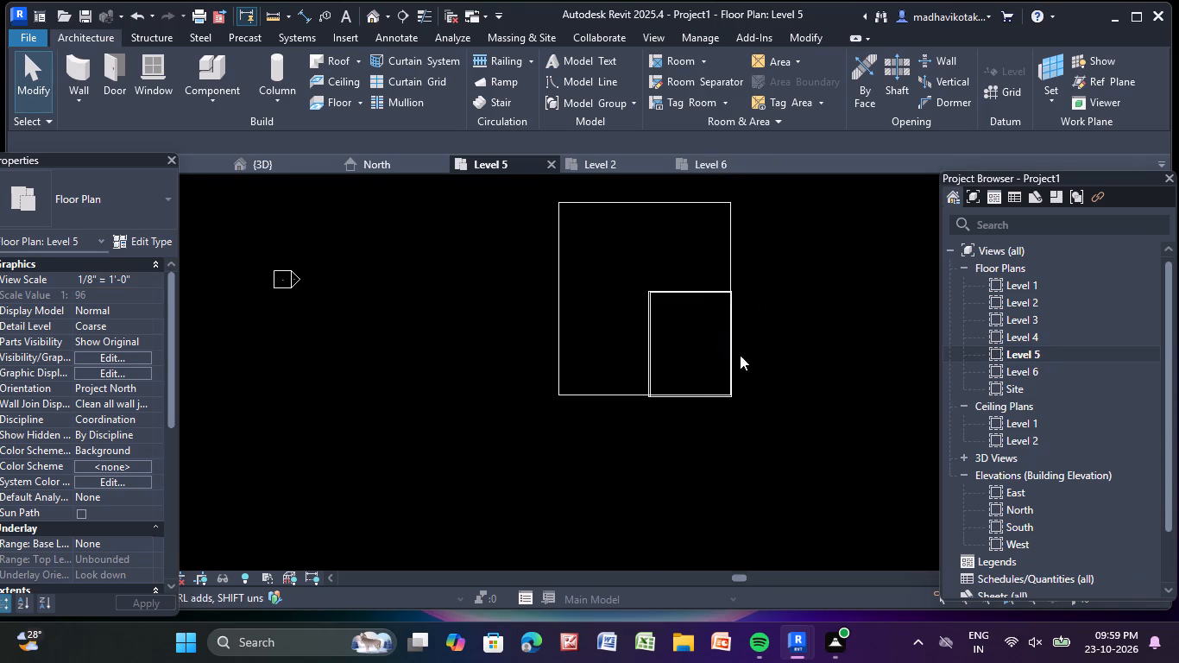
pyautogui.click(668, 296)
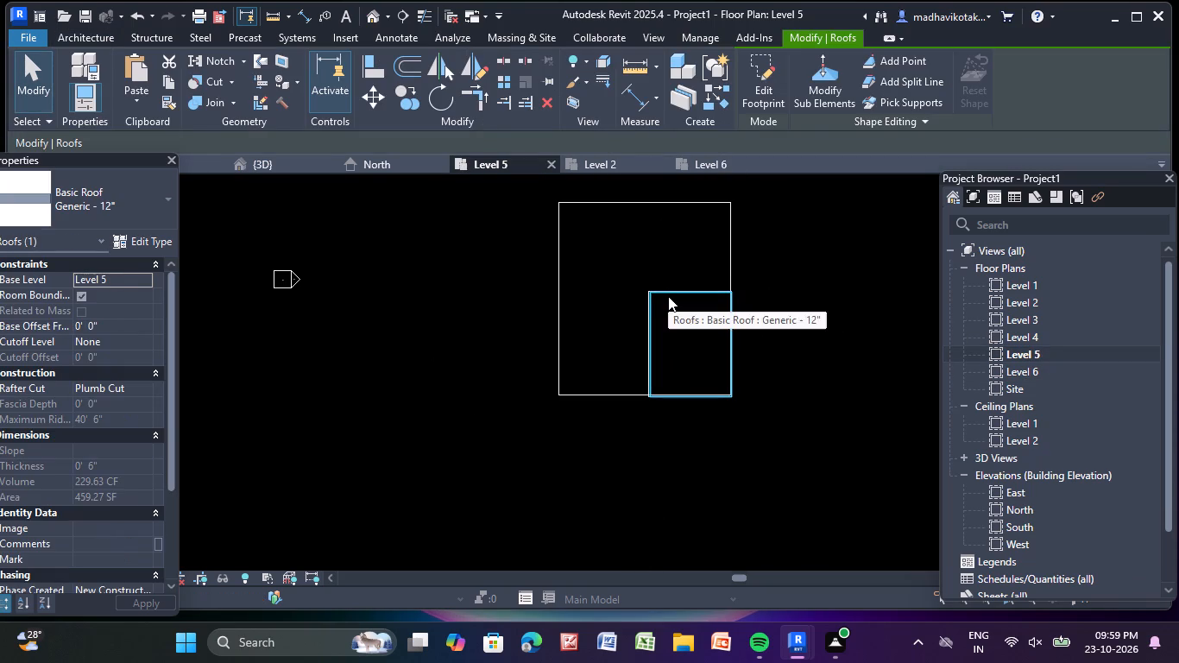
pyautogui.press('Delete')
pyautogui.click(648, 314)
pyautogui.press('Delete')
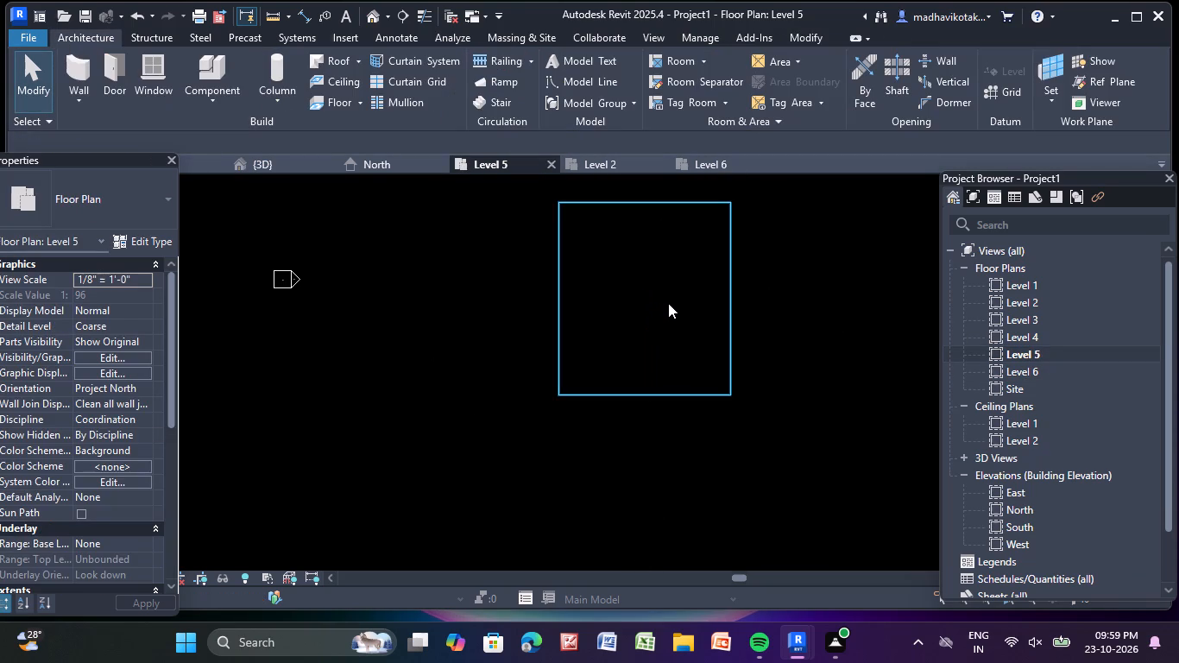
pyautogui.scroll(-4, 668, 302)
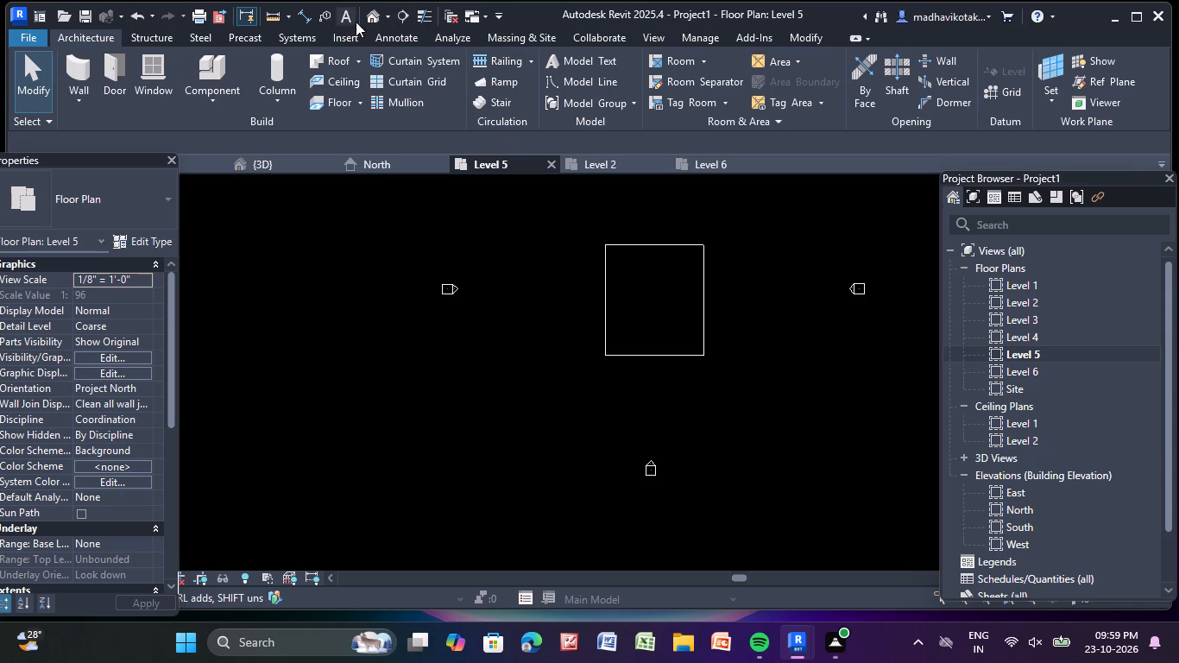
pyautogui.doubleClick(373, 16)
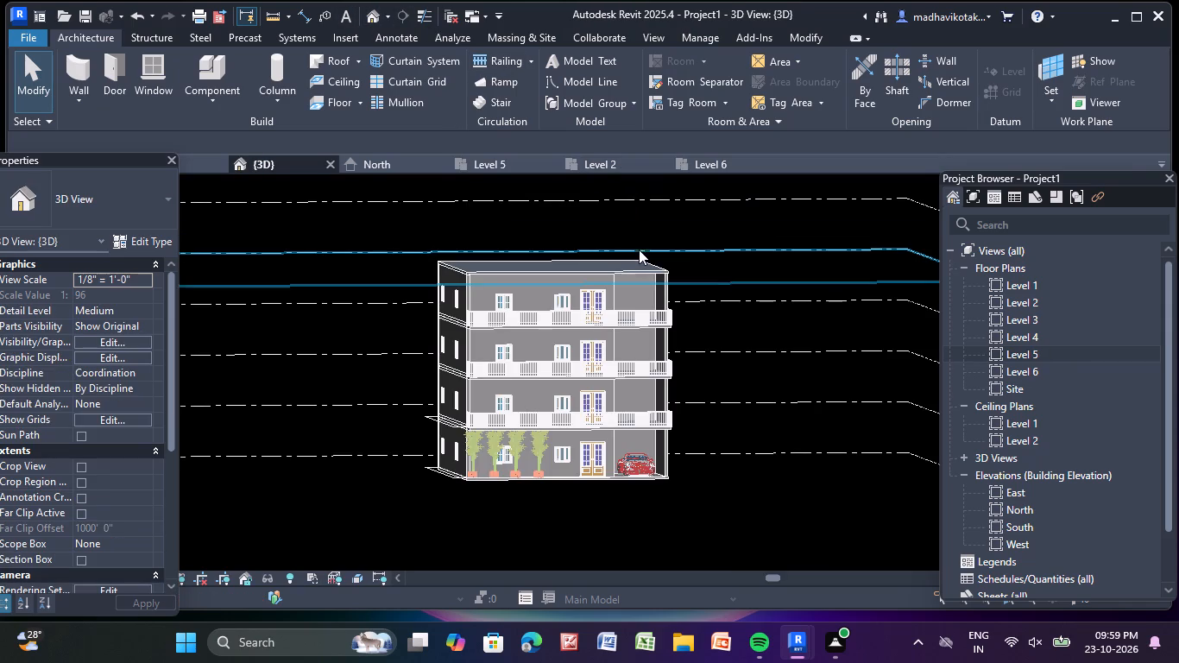
pyautogui.moveTo(721, 248); pyautogui.dragTo(679, 268, button='middle')
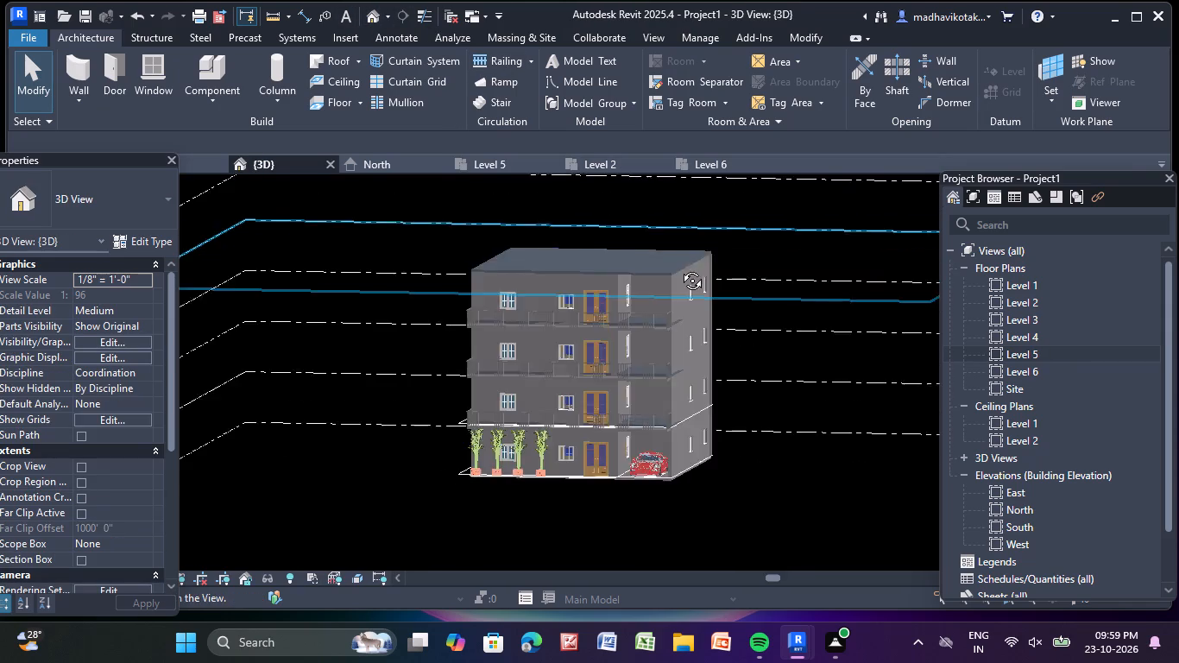
pyautogui.moveTo(679, 268); pyautogui.dragTo(671, 267, button='middle')
pyautogui.keyDown('shift'); pyautogui.moveTo(671, 266); pyautogui.dragTo(698, 258, button='middle'); pyautogui.keyUp('shift')
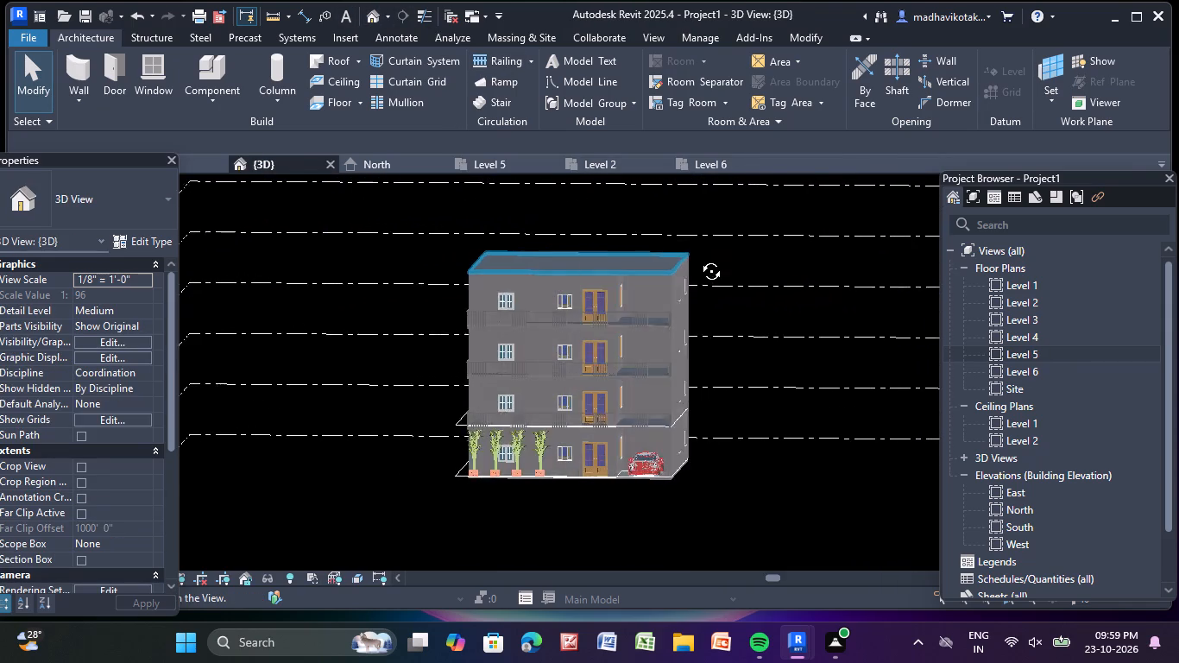
pyautogui.keyDown('shift'); pyautogui.moveTo(698, 258); pyautogui.dragTo(702, 258, button='middle'); pyautogui.keyUp('shift')
# Create a rectangular Handrail - Rectangular railing around the main roof's edges on Level 5, about 39'-11 1/2" by 44'-11".
pyautogui.doubleClick(1023, 357)
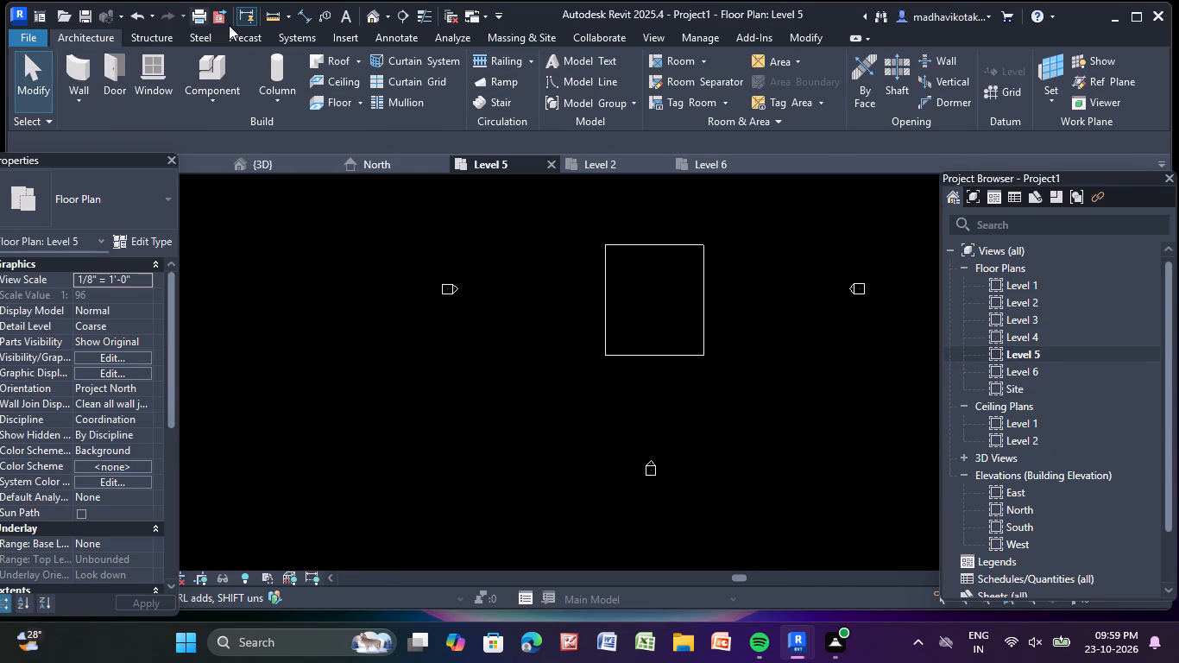
pyautogui.click(505, 58)
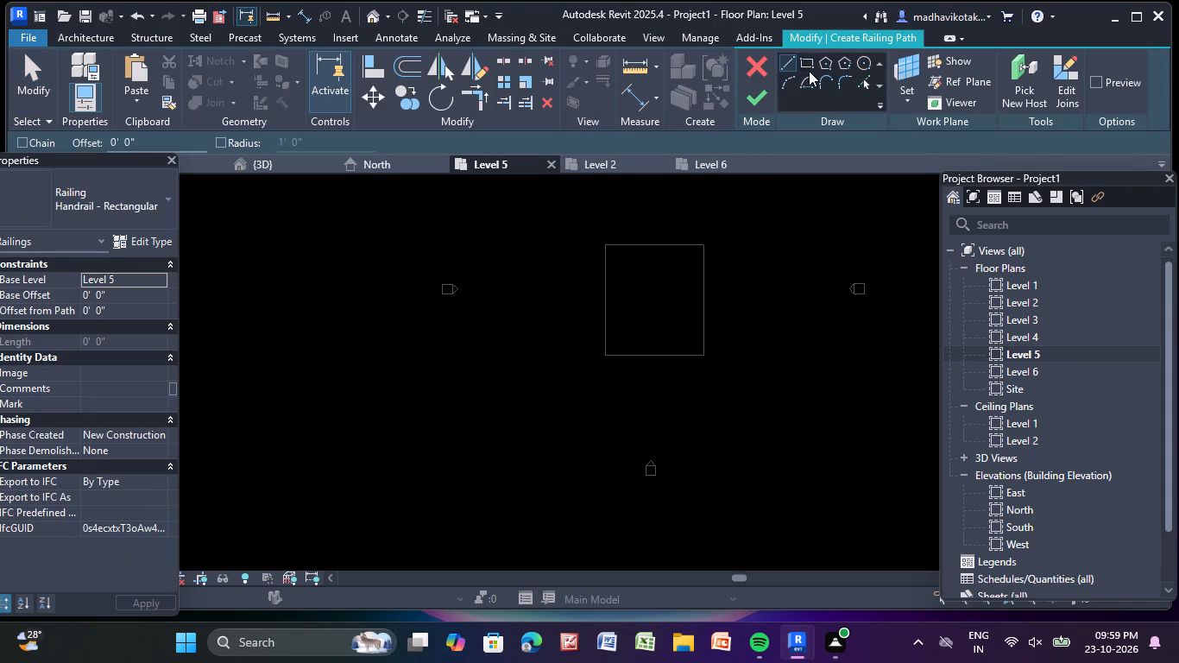
pyautogui.click(807, 63)
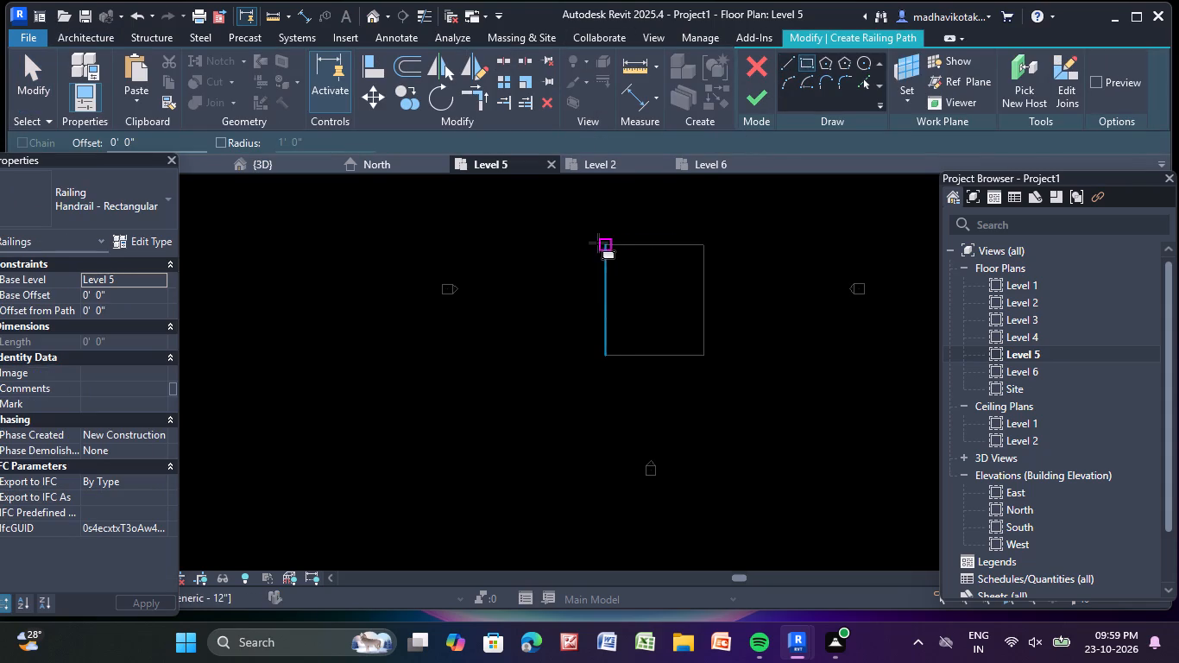
pyautogui.click(605, 241)
pyautogui.click(704, 356)
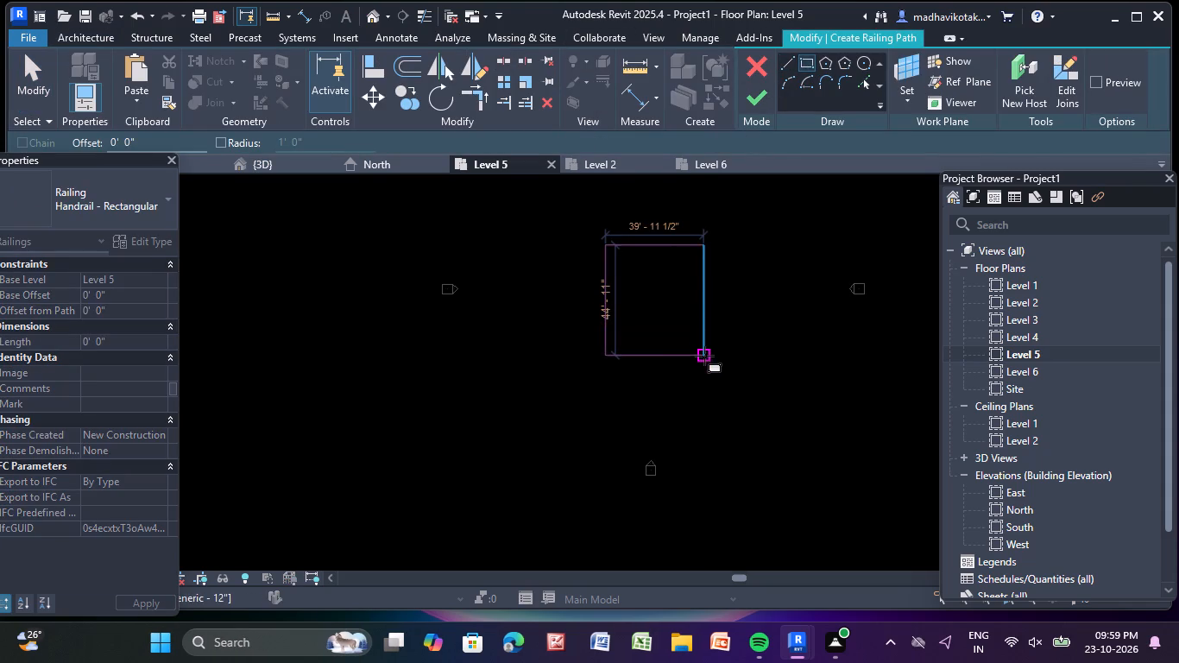
pyautogui.click(761, 97)
pyautogui.click(759, 236)
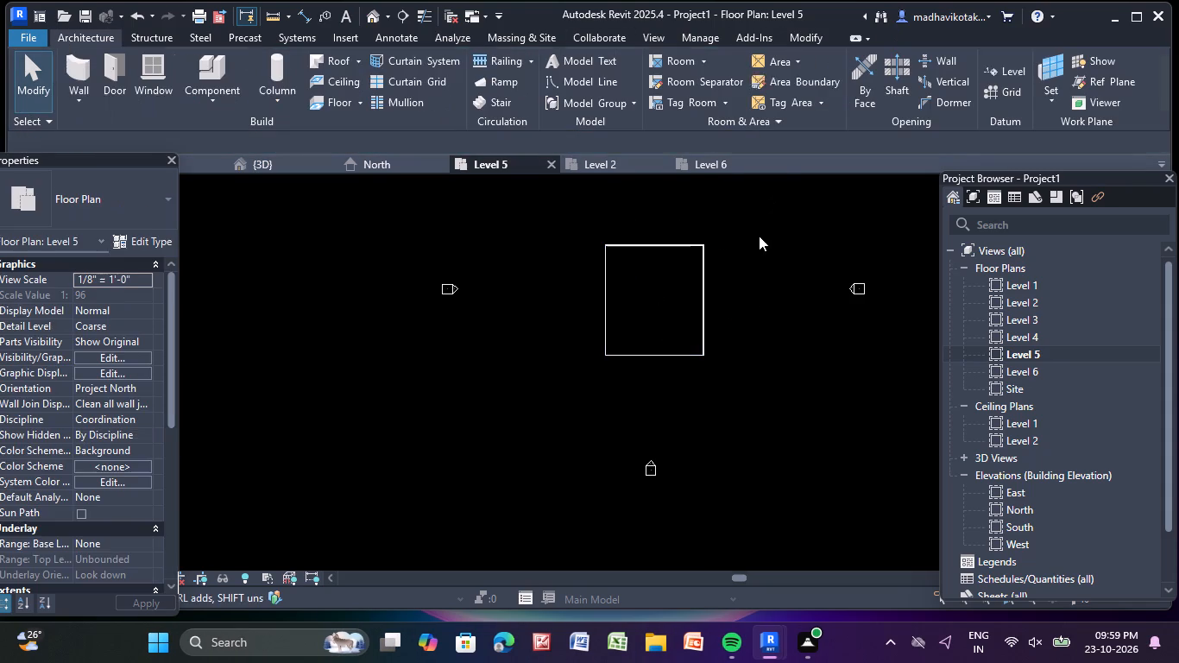
# Change the front balcony railings on Levels 4, 3 and 2 to the Glass Panel - Bottom Fill type in the 3D view.
pyautogui.click(374, 21)
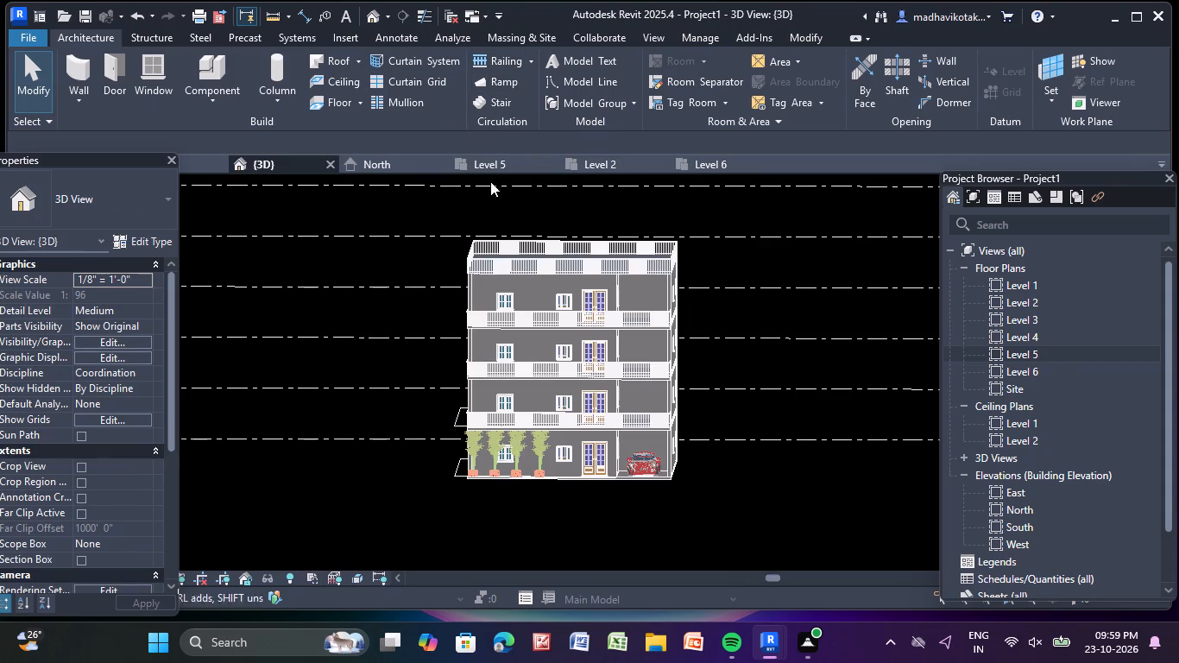
pyautogui.scroll(-3, 823, 212)
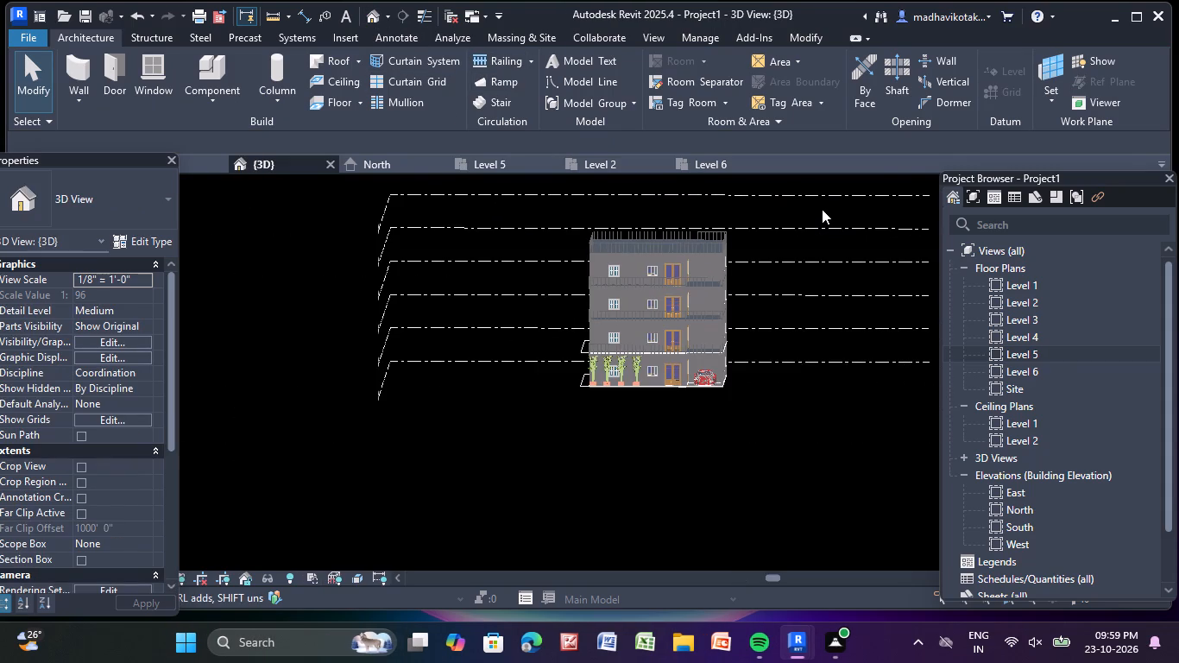
pyautogui.scroll(4, 608, 281)
pyautogui.click(639, 291)
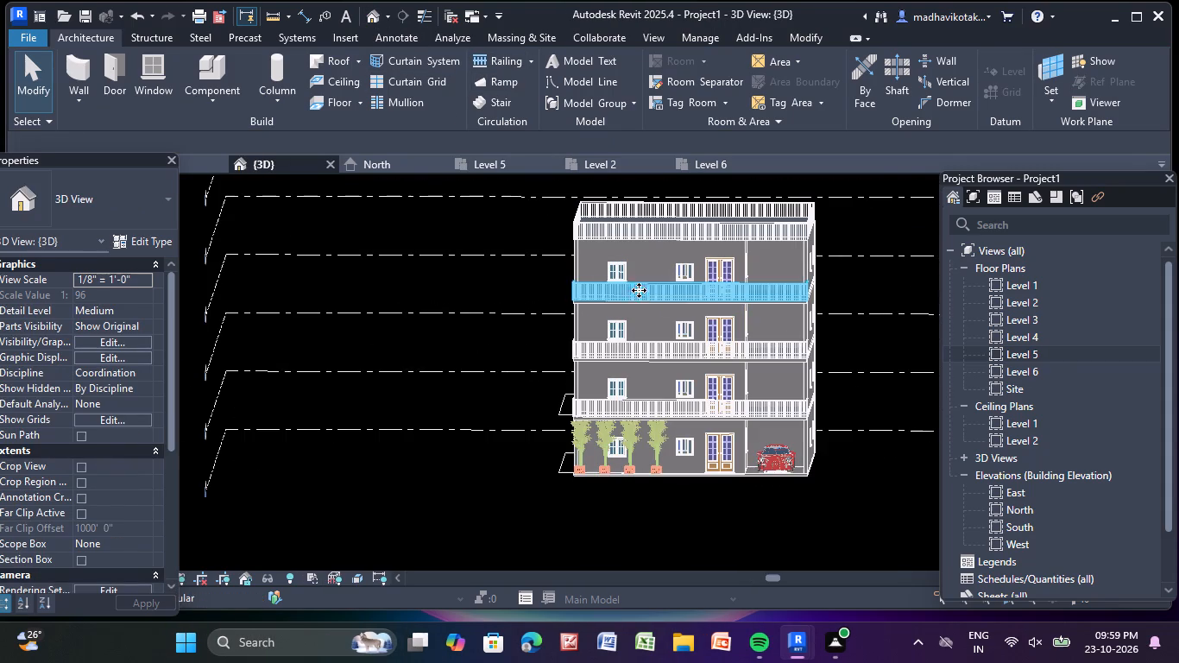
pyautogui.click(160, 193)
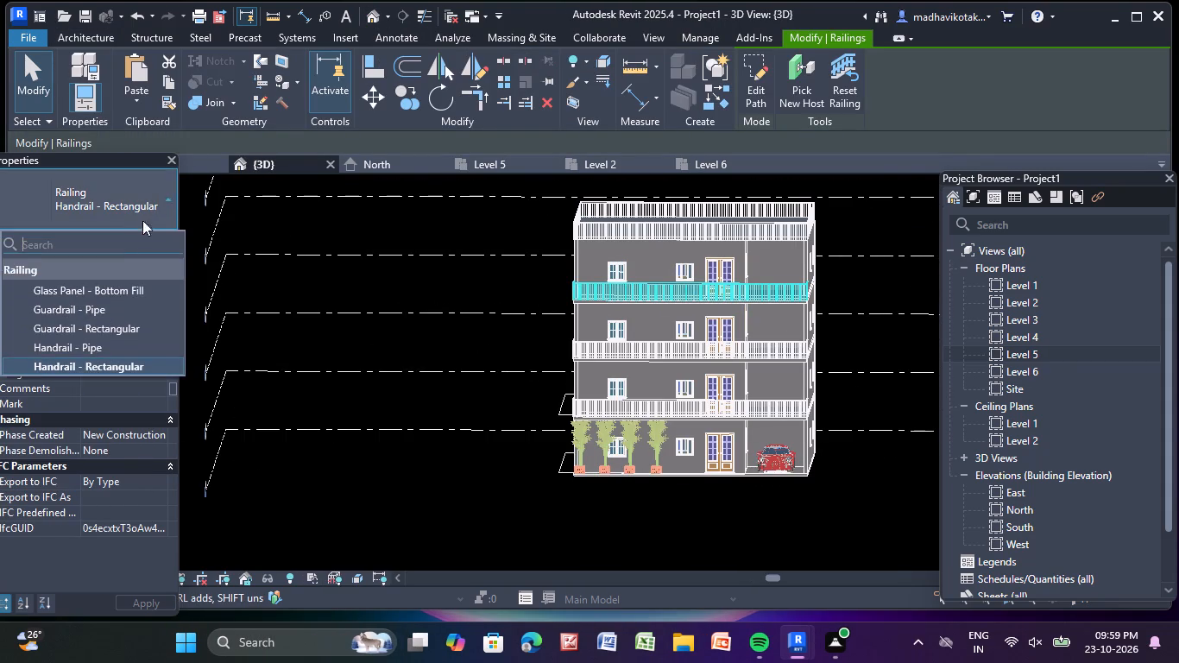
pyautogui.click(105, 287)
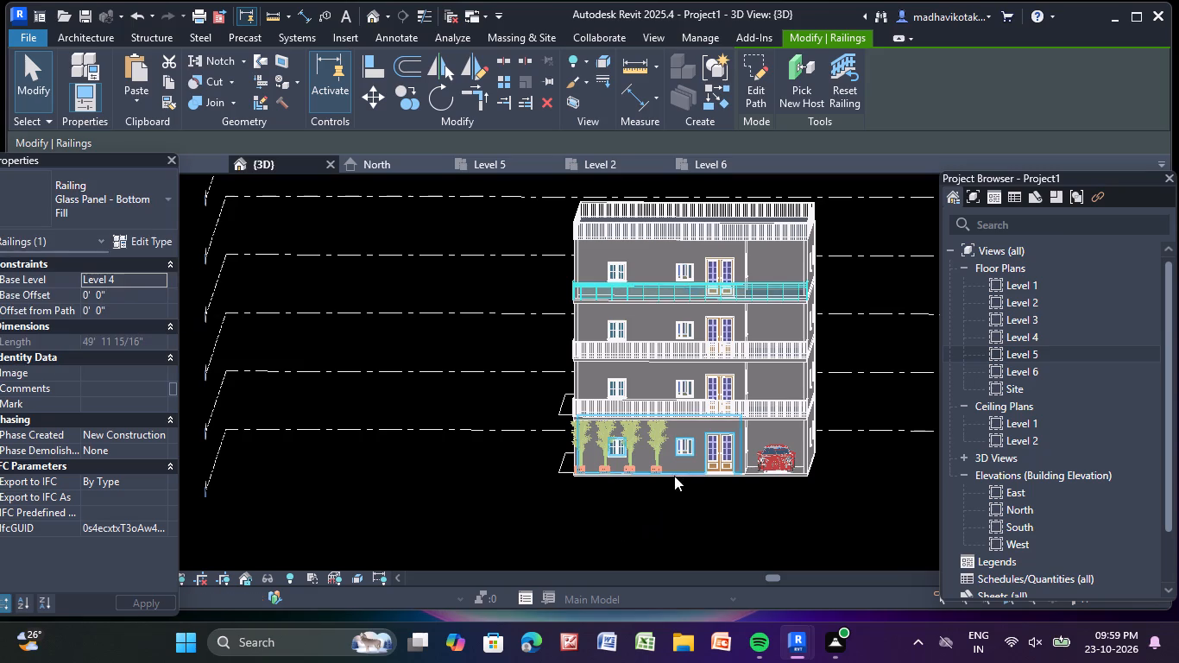
pyautogui.click(707, 352)
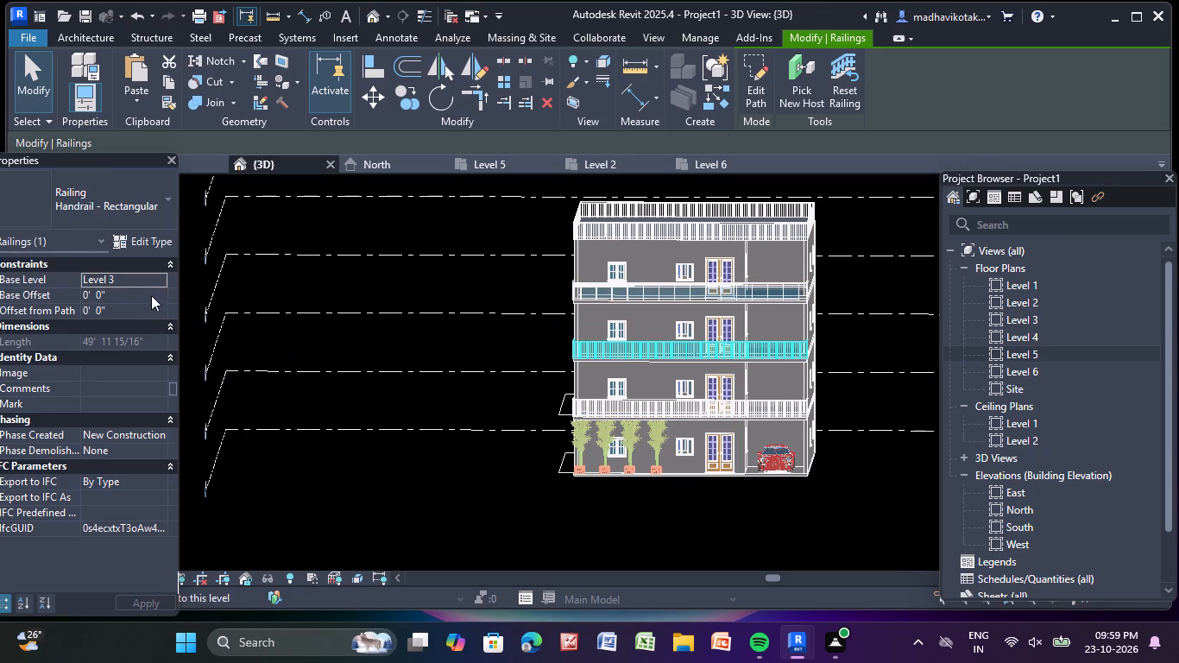
pyautogui.click(152, 207)
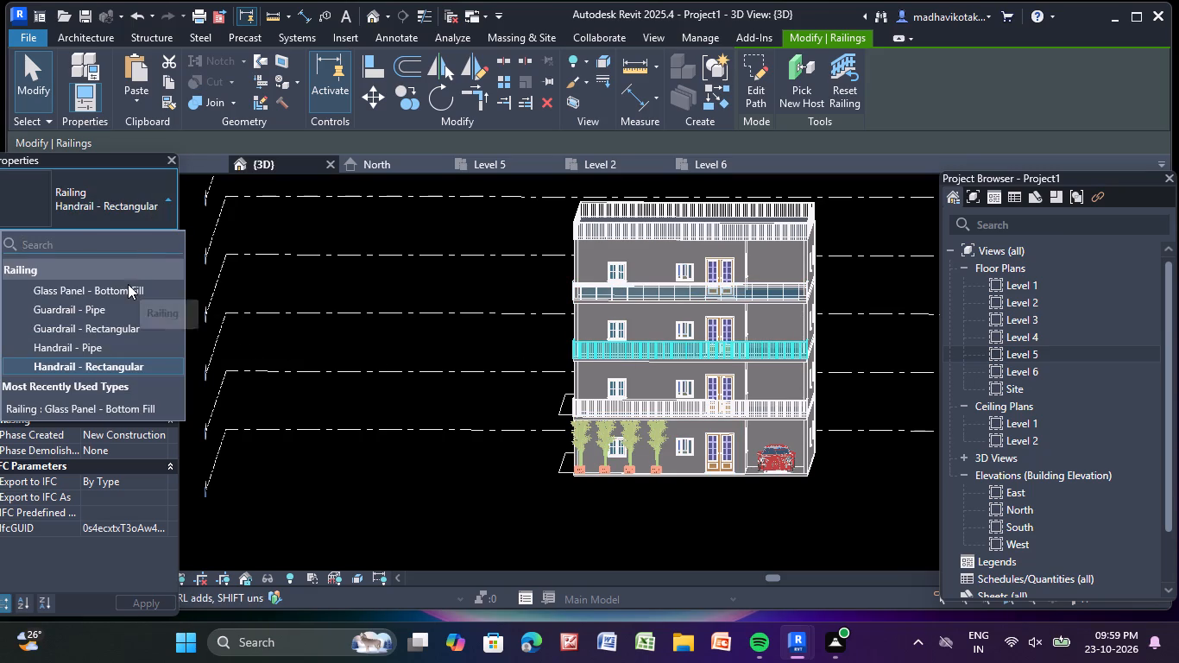
pyautogui.click(124, 285)
pyautogui.click(752, 414)
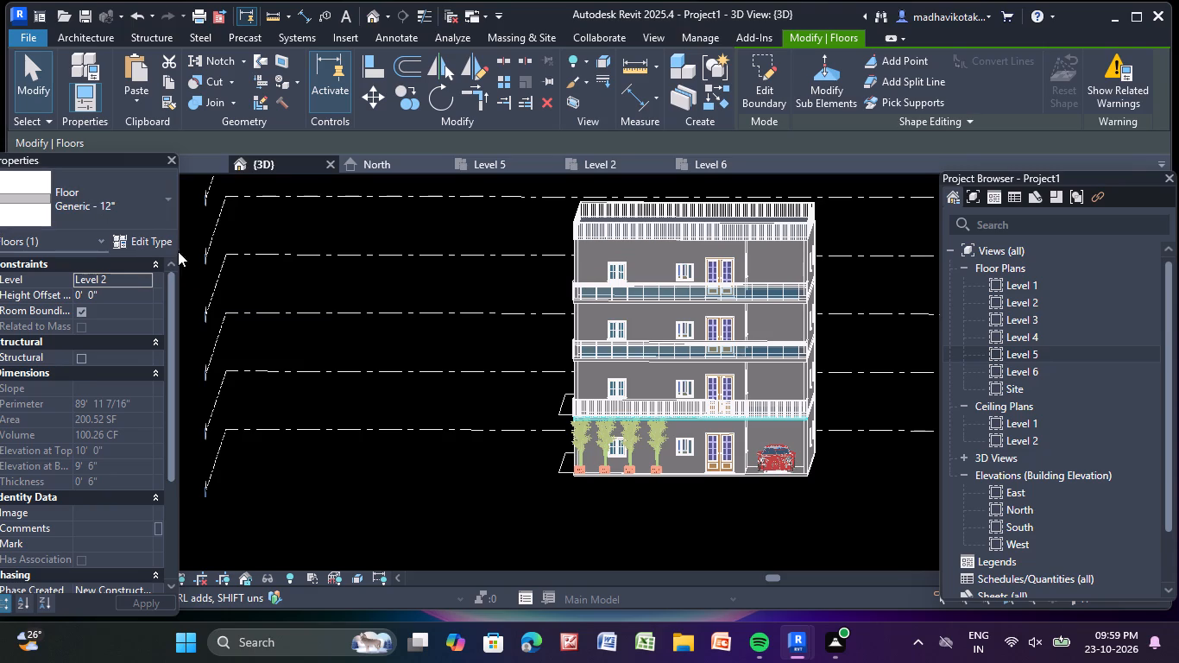
pyautogui.press('Escape')
pyautogui.click(639, 407)
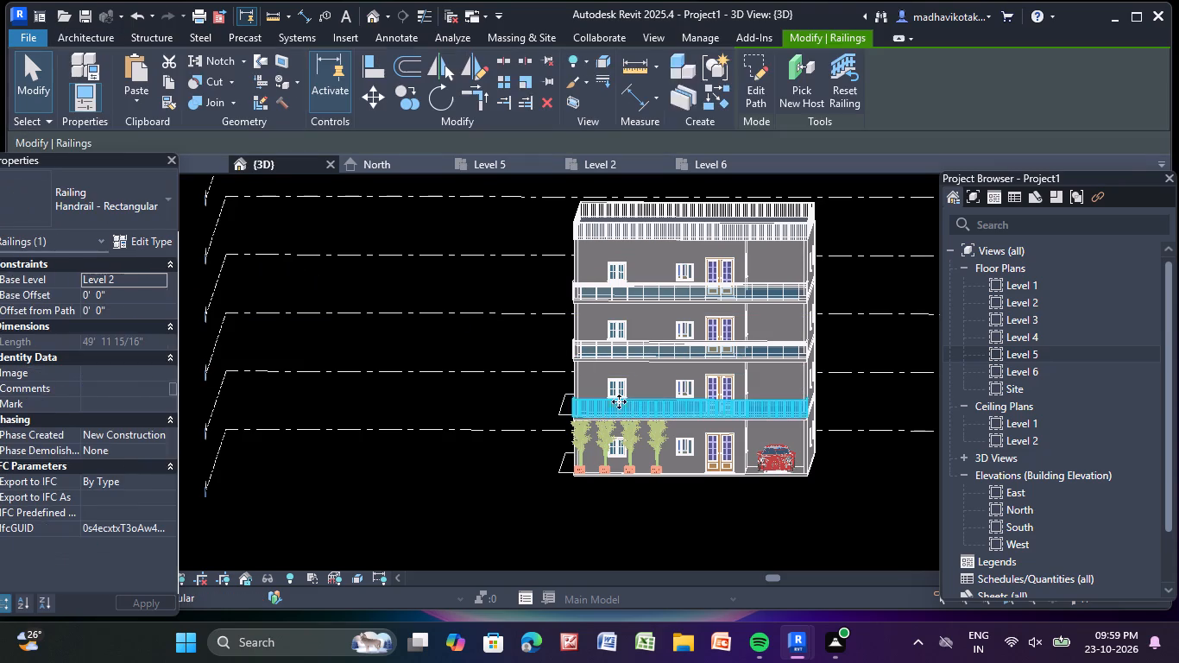
pyautogui.click(161, 214)
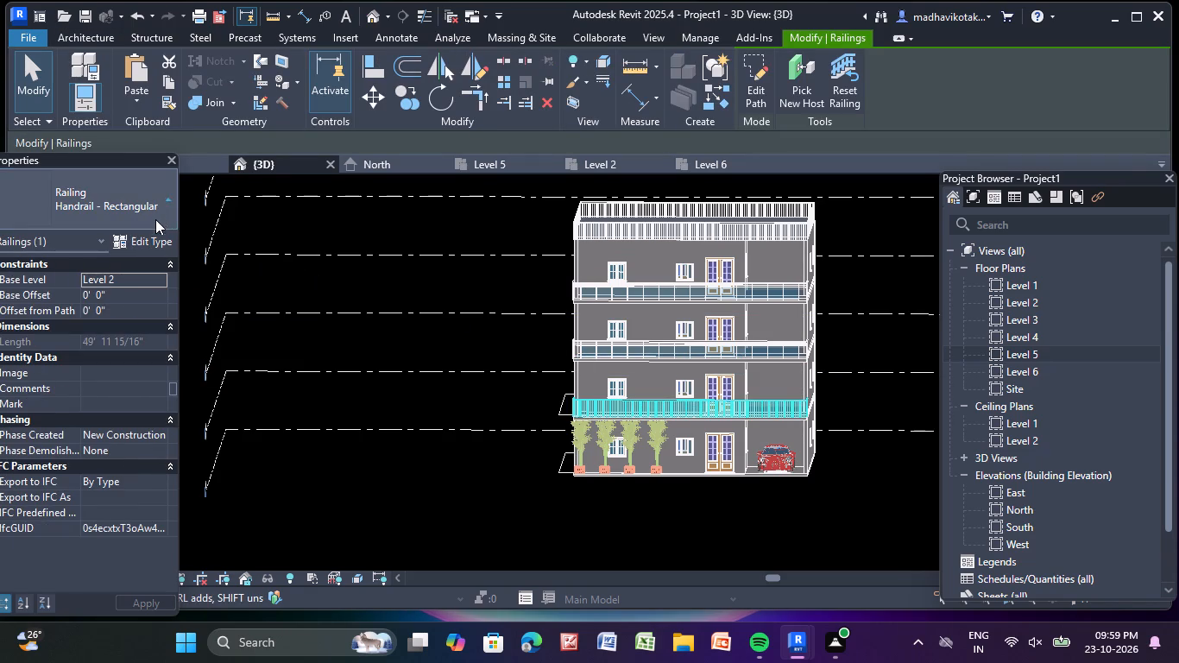
pyautogui.click(107, 287)
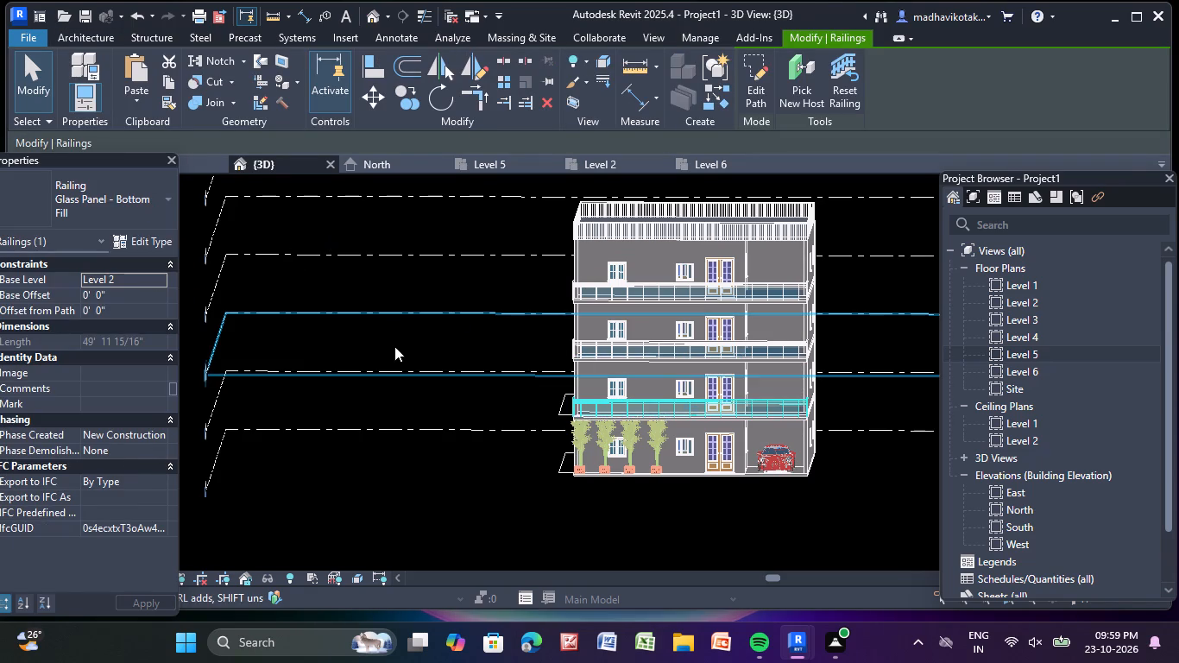
pyautogui.click(388, 351)
# Examine the roof railing, glass balcony railings and front facade from several angles in the 3D view.
pyautogui.scroll(-3, 622, 398)
pyautogui.moveTo(751, 407); pyautogui.dragTo(754, 378, button='middle')
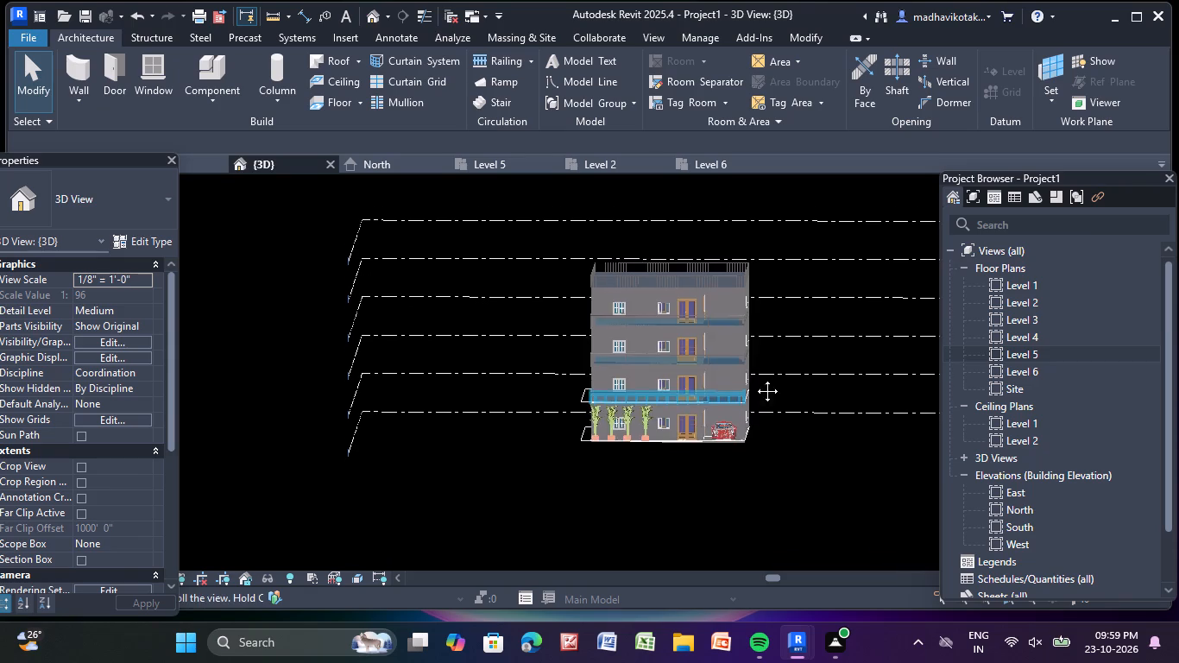
pyautogui.moveTo(754, 378); pyautogui.dragTo(753, 331, button='middle')
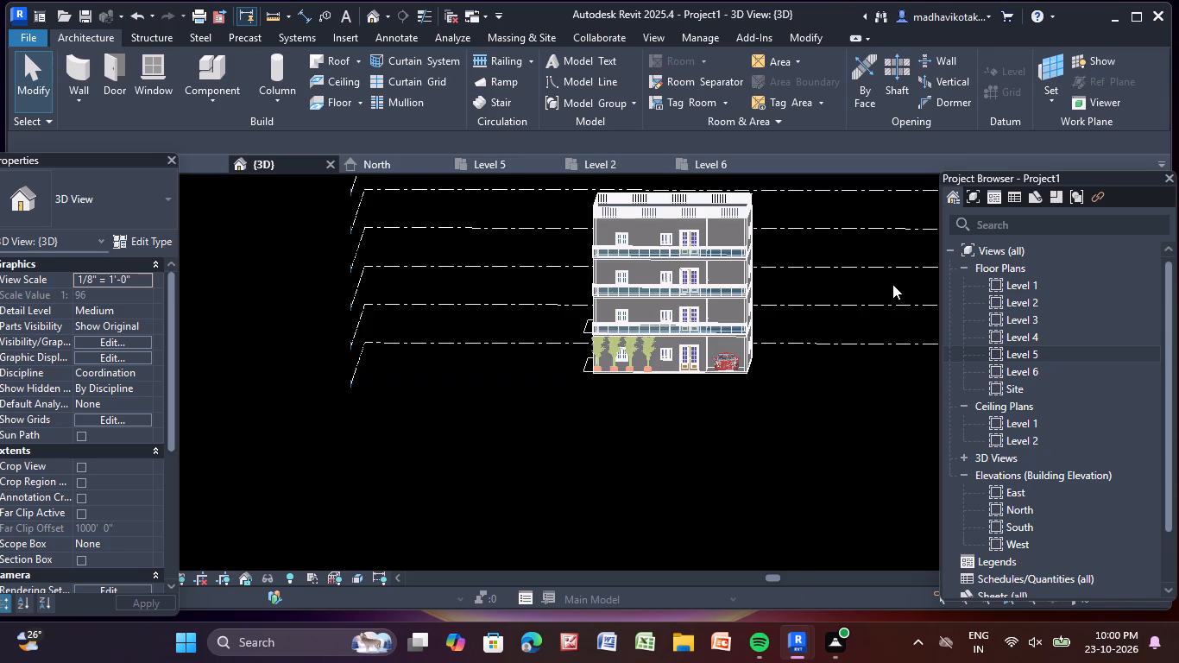
pyautogui.moveTo(881, 304); pyautogui.dragTo(805, 433, button='middle')
pyautogui.scroll(-1, 820, 129)
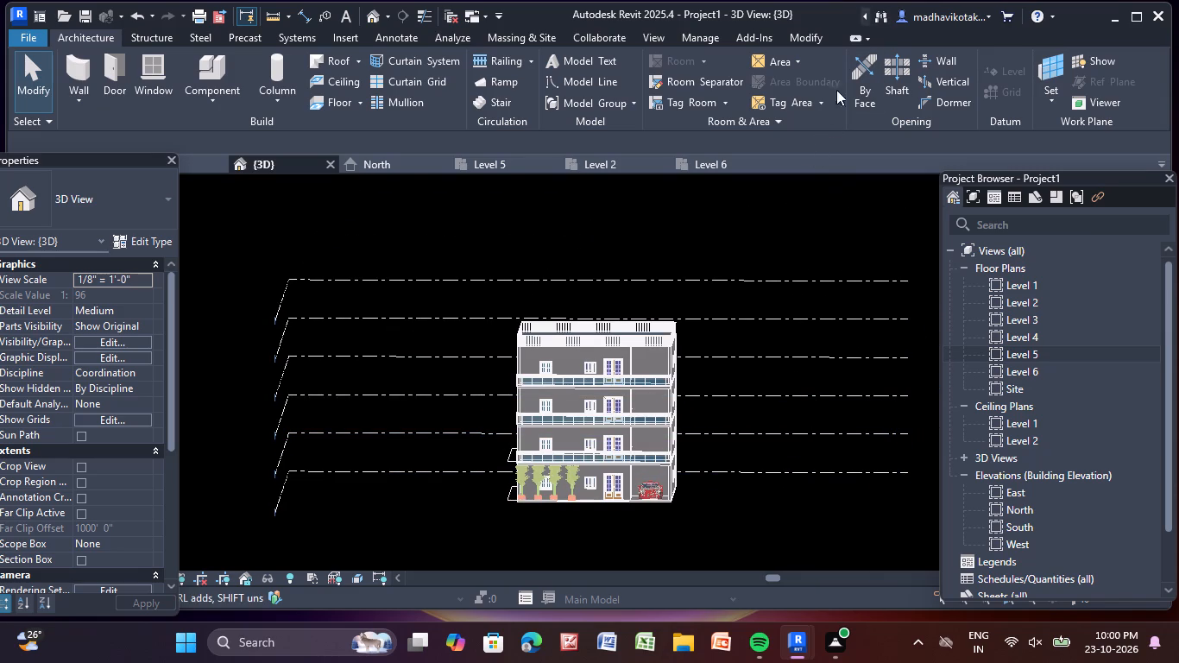
pyautogui.scroll(-4, 725, 308)
pyautogui.keyDown('shift'); pyautogui.moveTo(795, 434); pyautogui.dragTo(765, 449, button='middle'); pyautogui.keyUp('shift')
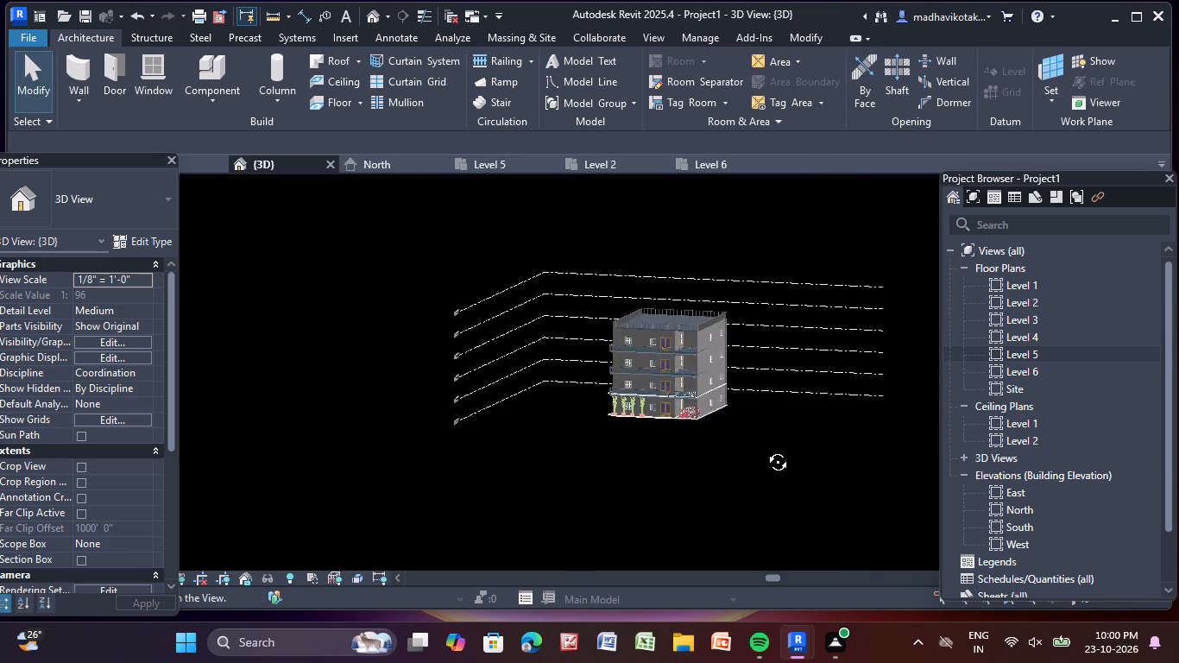
pyautogui.keyDown('shift'); pyautogui.moveTo(765, 449); pyautogui.dragTo(782, 438, button='middle'); pyautogui.keyUp('shift')
pyautogui.scroll(2, 709, 404)
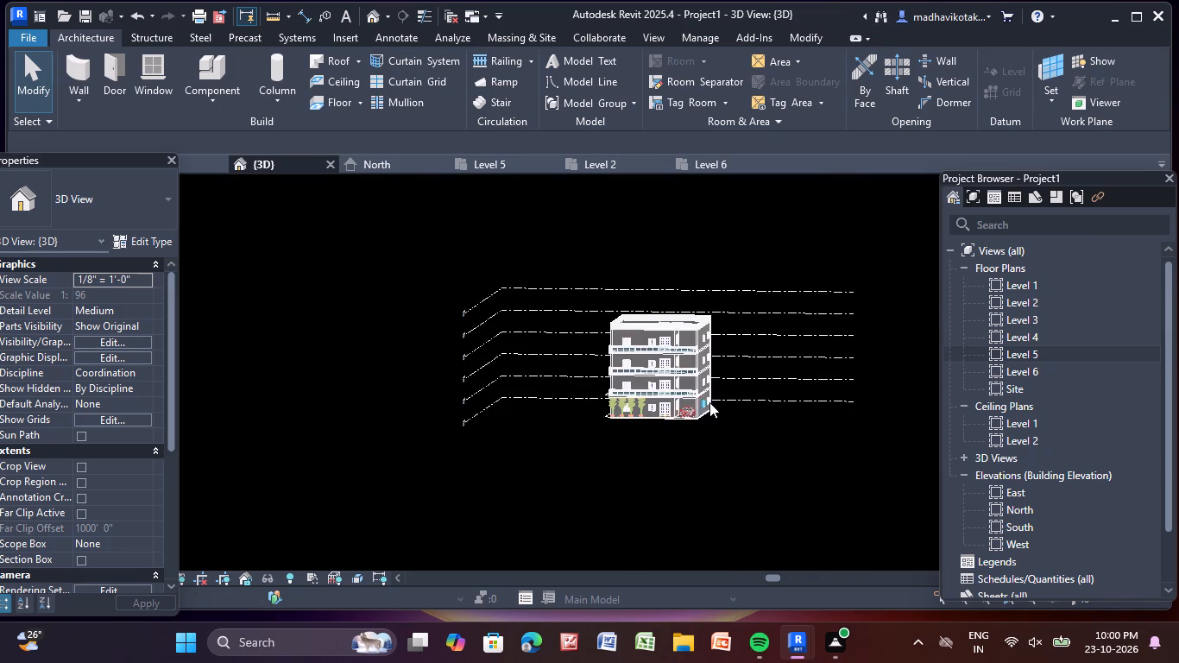
pyautogui.scroll(3, 709, 402)
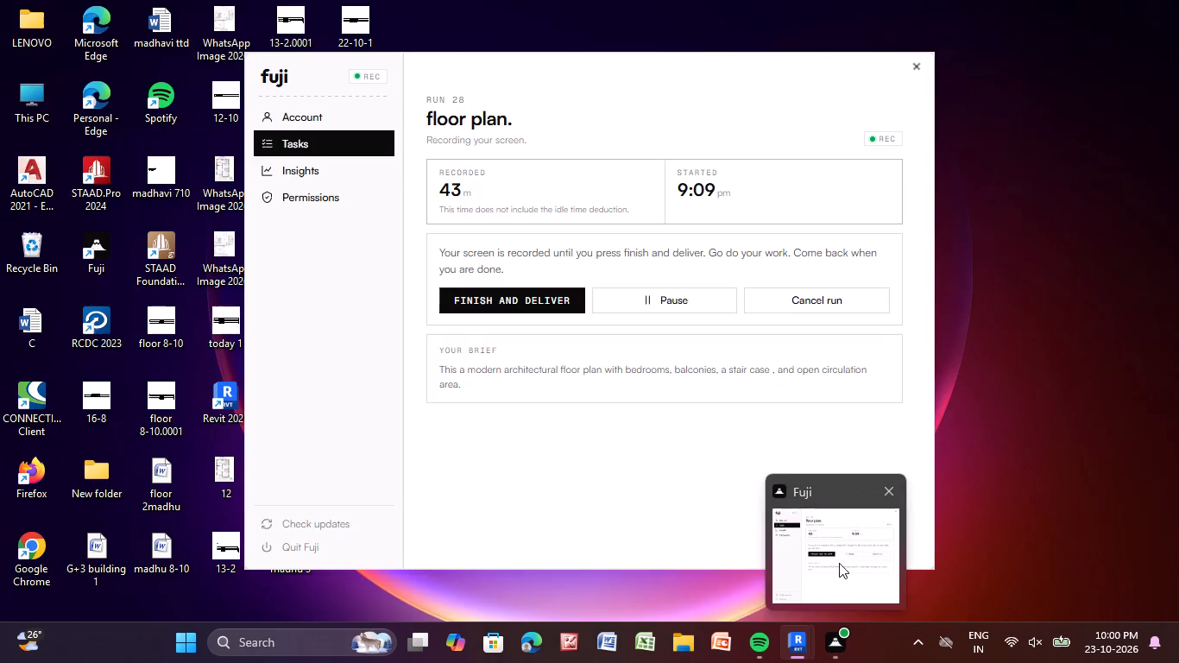
pyautogui.scroll(-2, 527, 341)
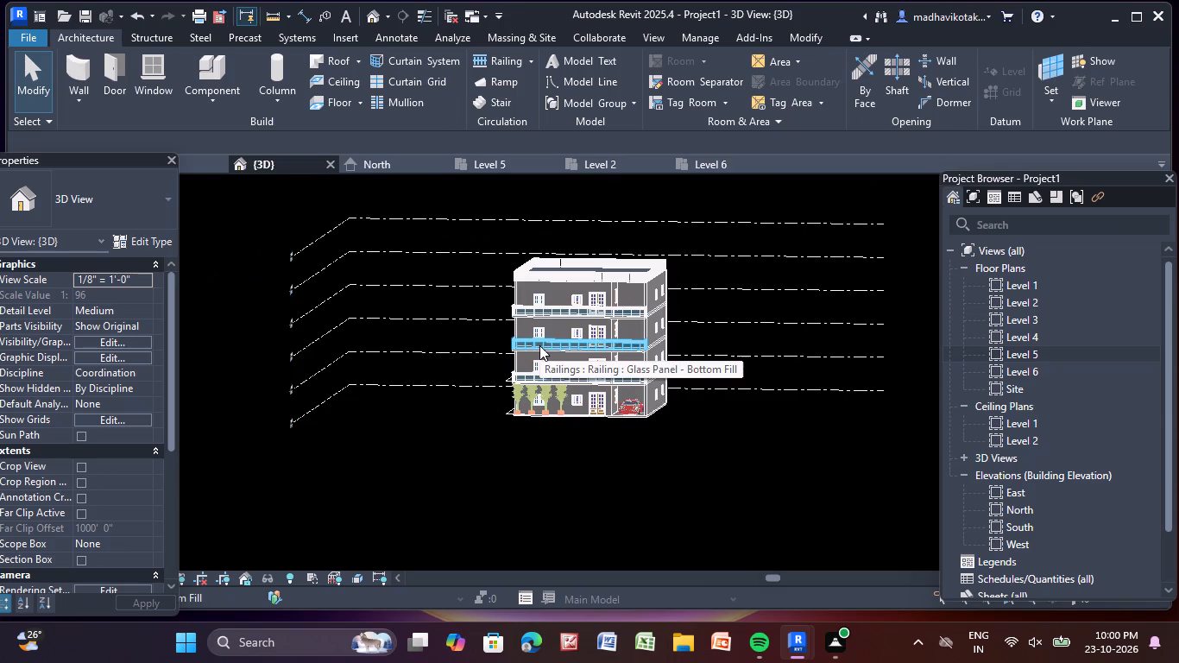
pyautogui.keyDown('shift'); pyautogui.moveTo(588, 361); pyautogui.dragTo(625, 369, button='middle'); pyautogui.keyUp('shift')
pyautogui.keyDown('shift'); pyautogui.moveTo(793, 343); pyautogui.dragTo(786, 351, button='middle'); pyautogui.keyUp('shift')
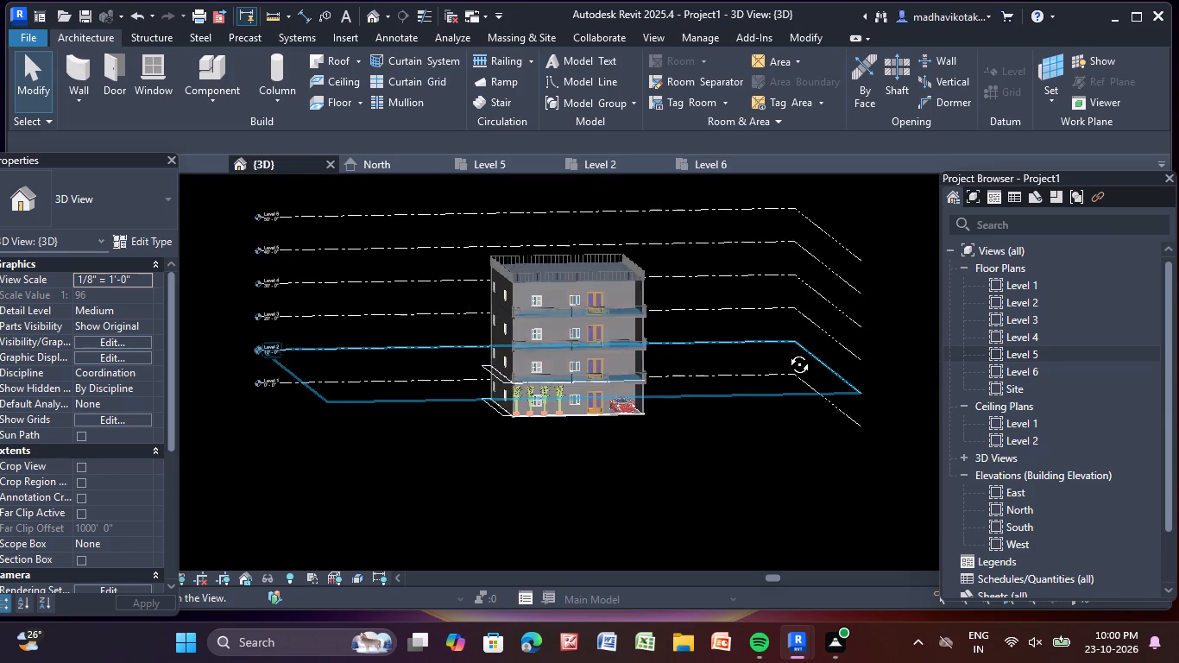
pyautogui.keyDown('shift'); pyautogui.moveTo(786, 351); pyautogui.dragTo(757, 381, button='middle'); pyautogui.keyUp('shift')
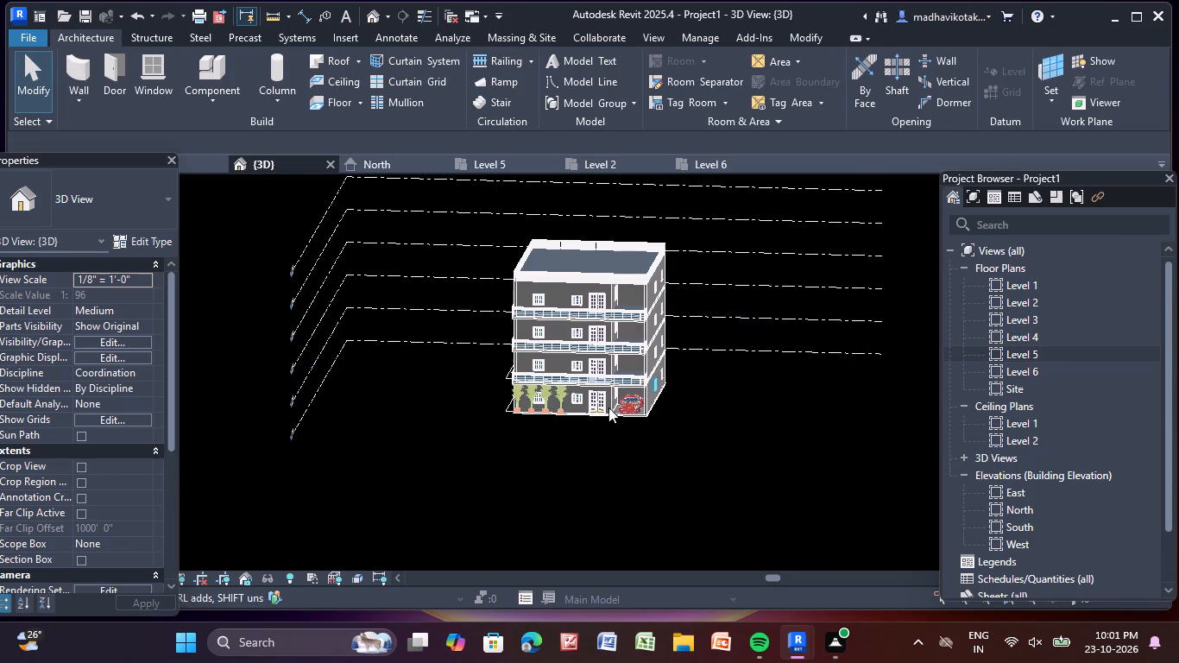
pyautogui.scroll(3, 627, 369)
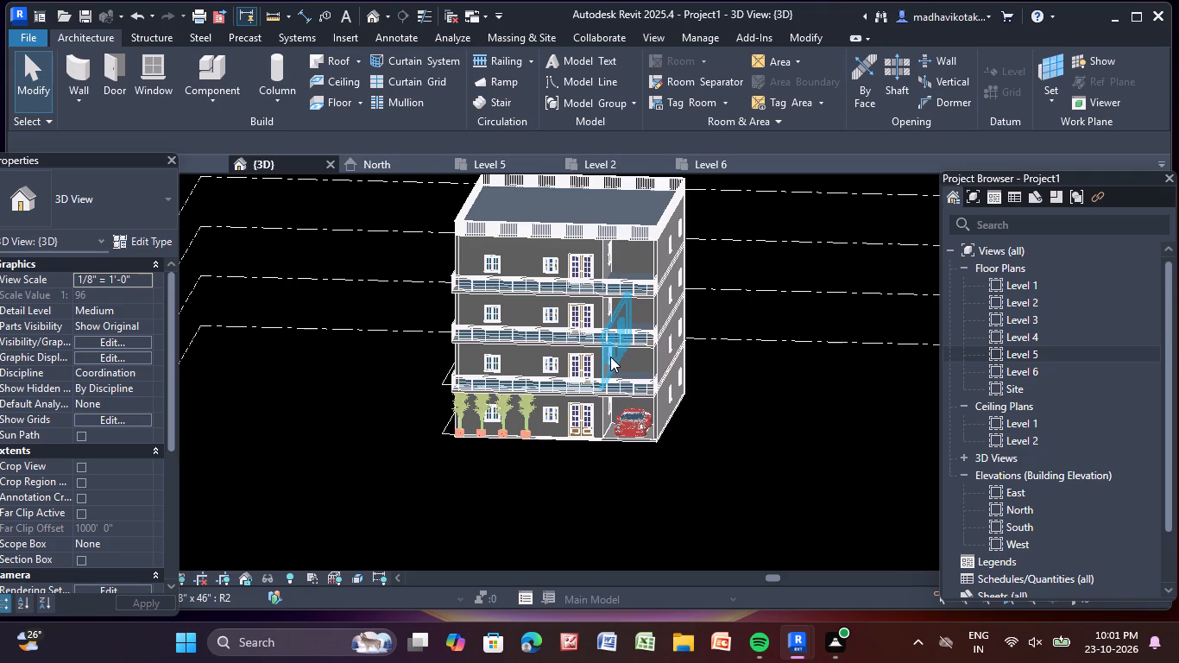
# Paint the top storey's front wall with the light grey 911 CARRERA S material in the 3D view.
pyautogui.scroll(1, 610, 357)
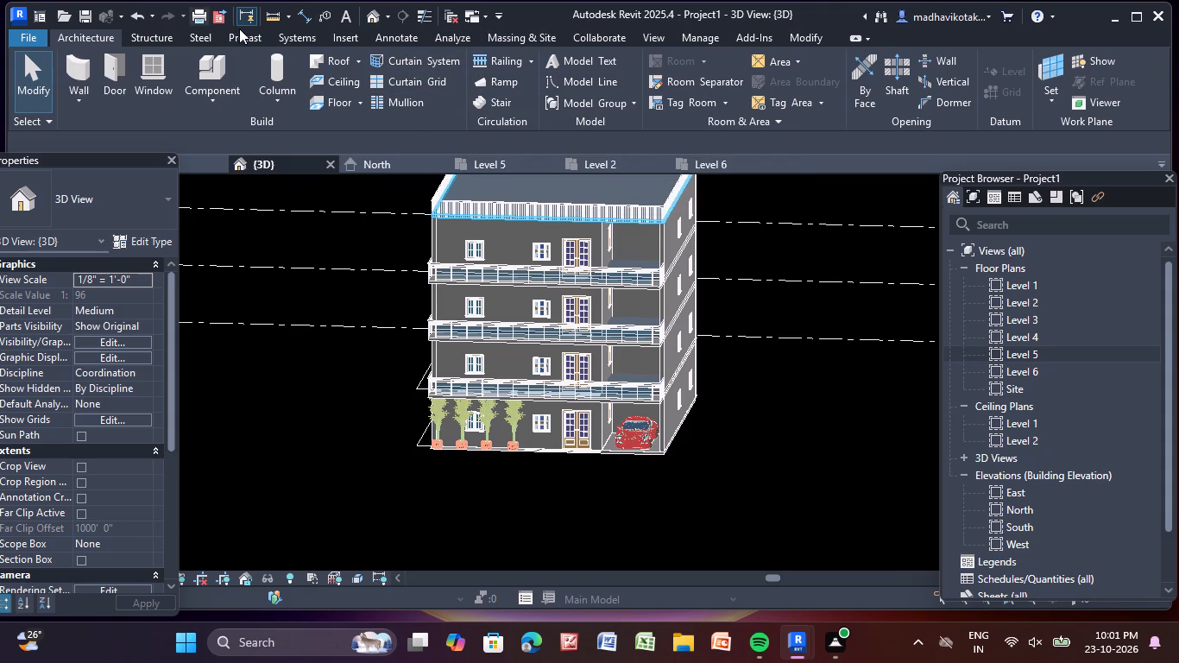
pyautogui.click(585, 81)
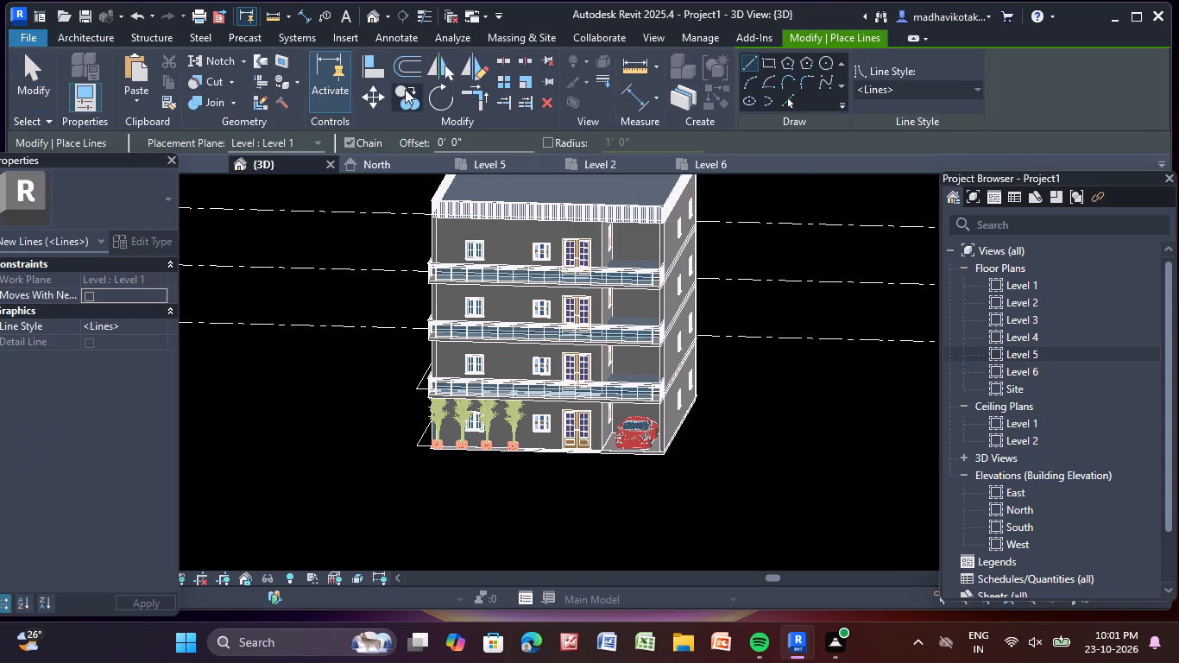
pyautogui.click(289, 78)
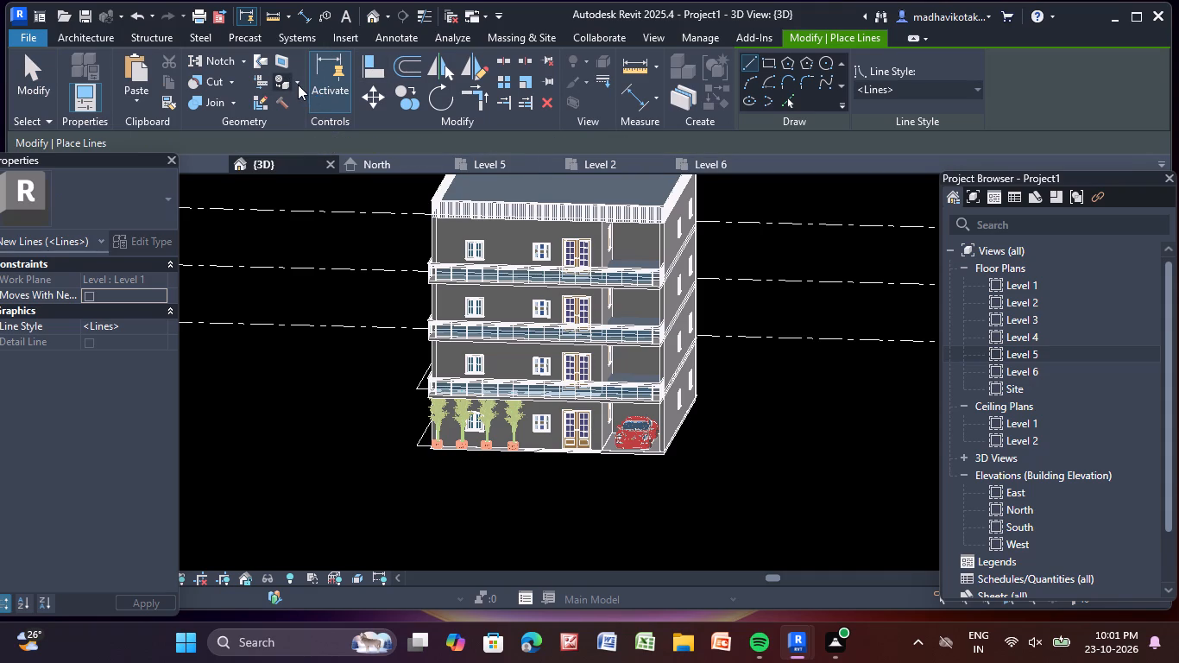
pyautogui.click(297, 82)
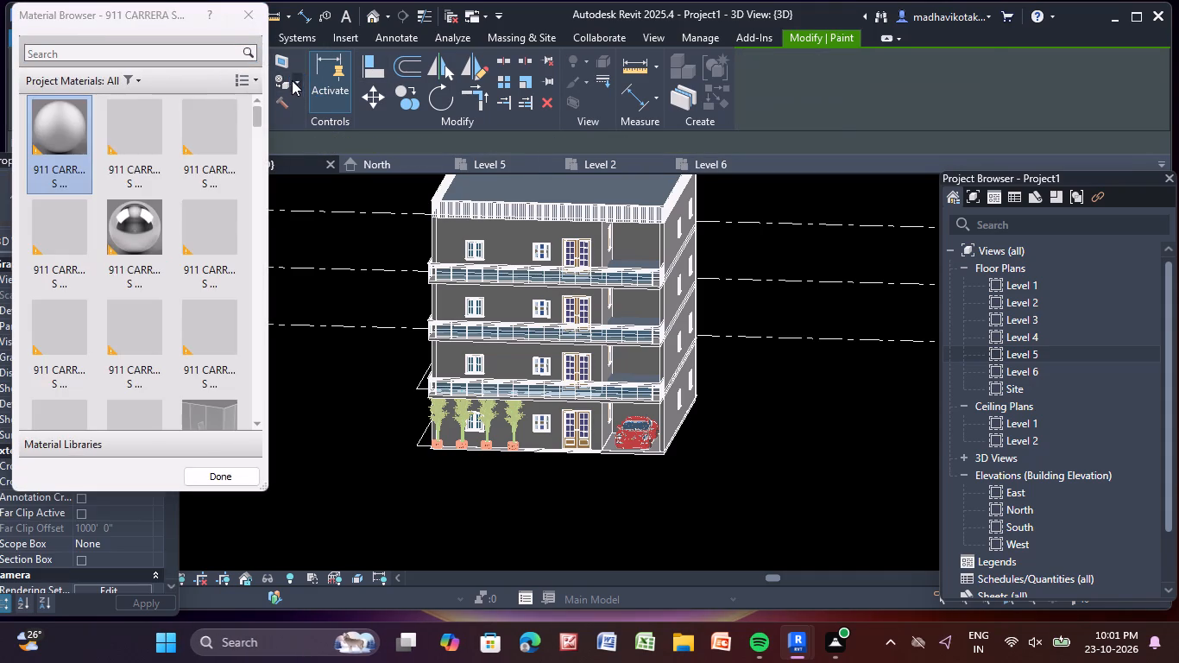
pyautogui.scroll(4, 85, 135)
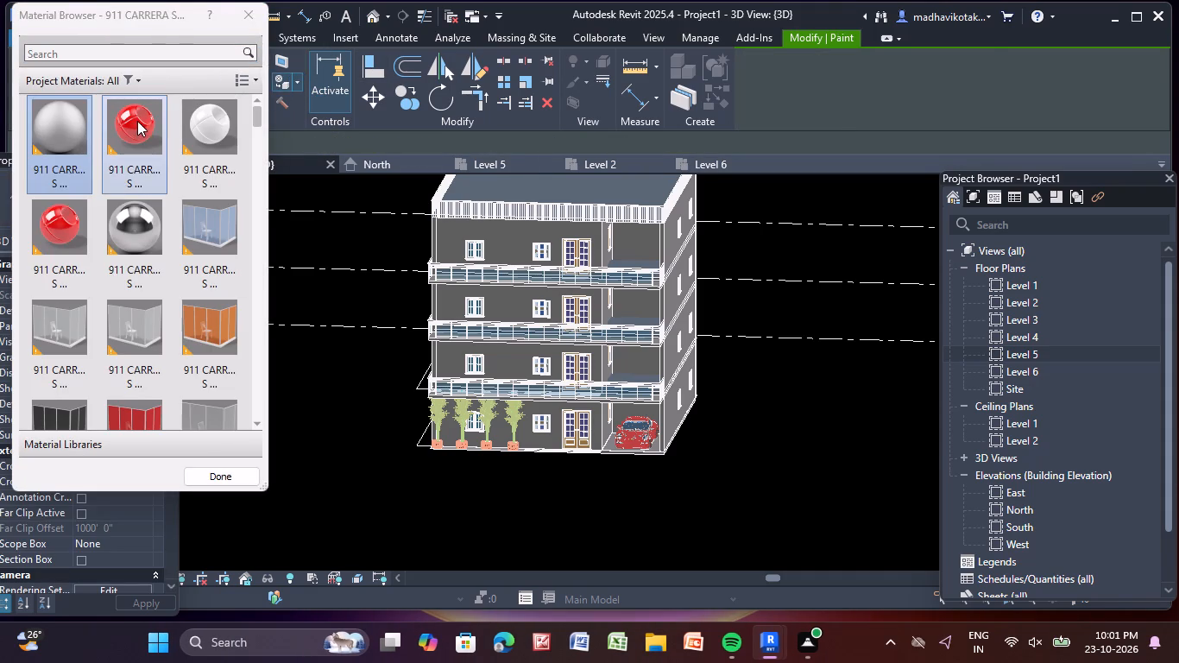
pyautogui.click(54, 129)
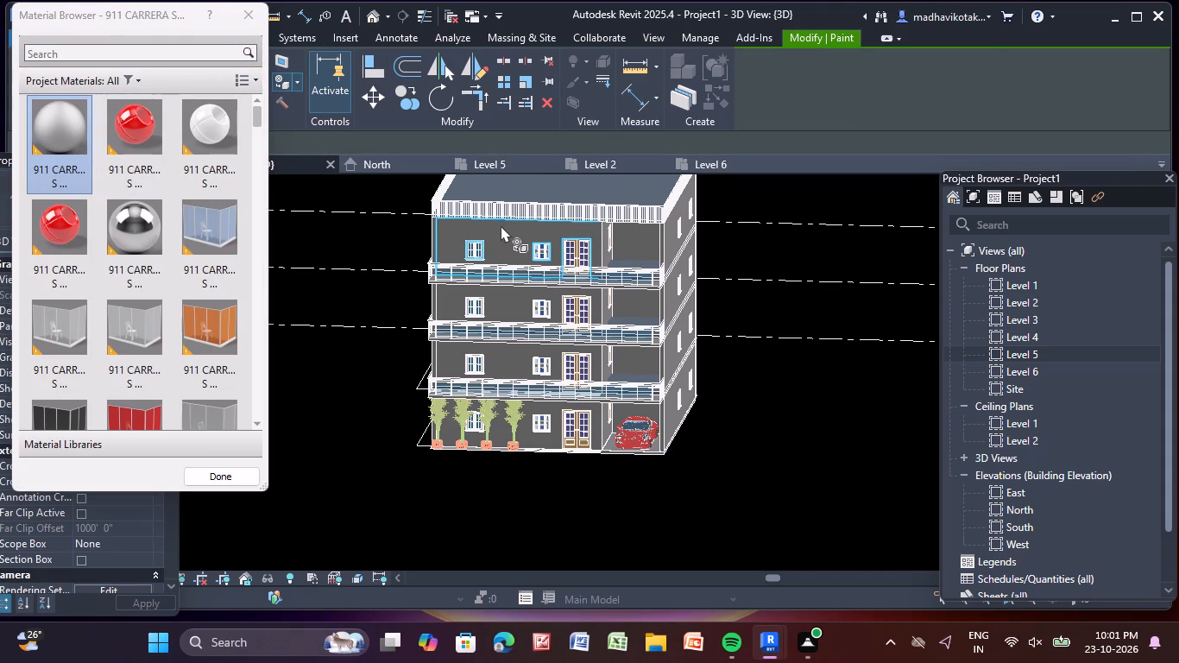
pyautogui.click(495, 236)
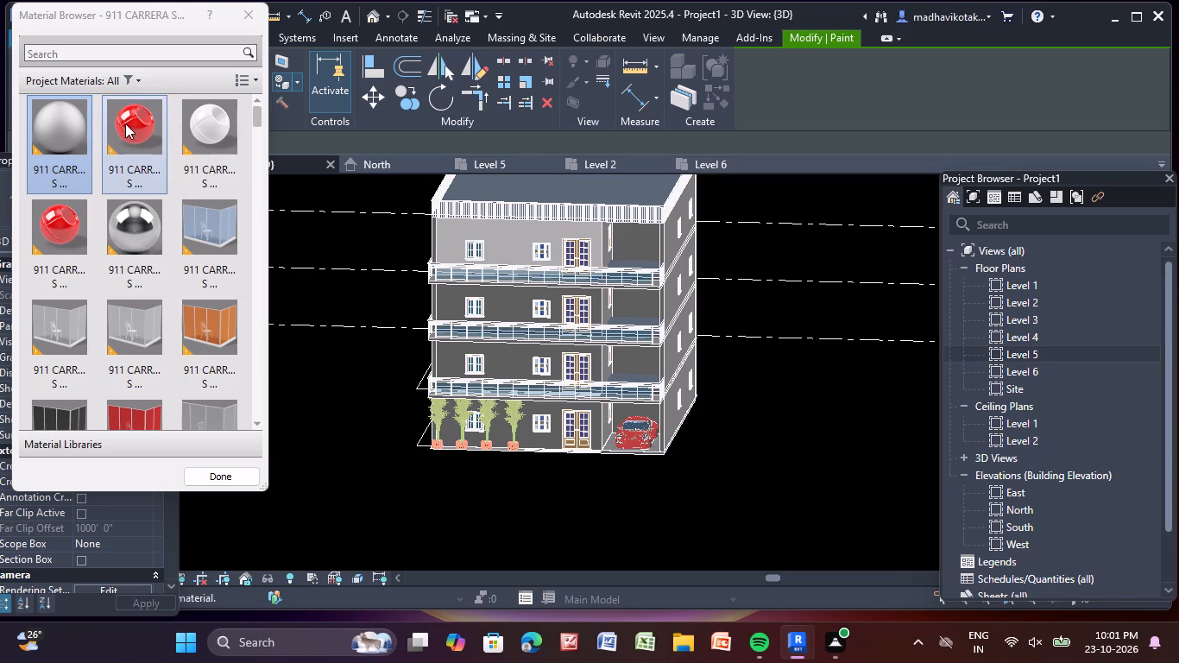
# Paint the front walls of the top storey and the Level 2 storey with the glossy red 911 CARRERA S material.
pyautogui.click(125, 123)
pyautogui.click(519, 240)
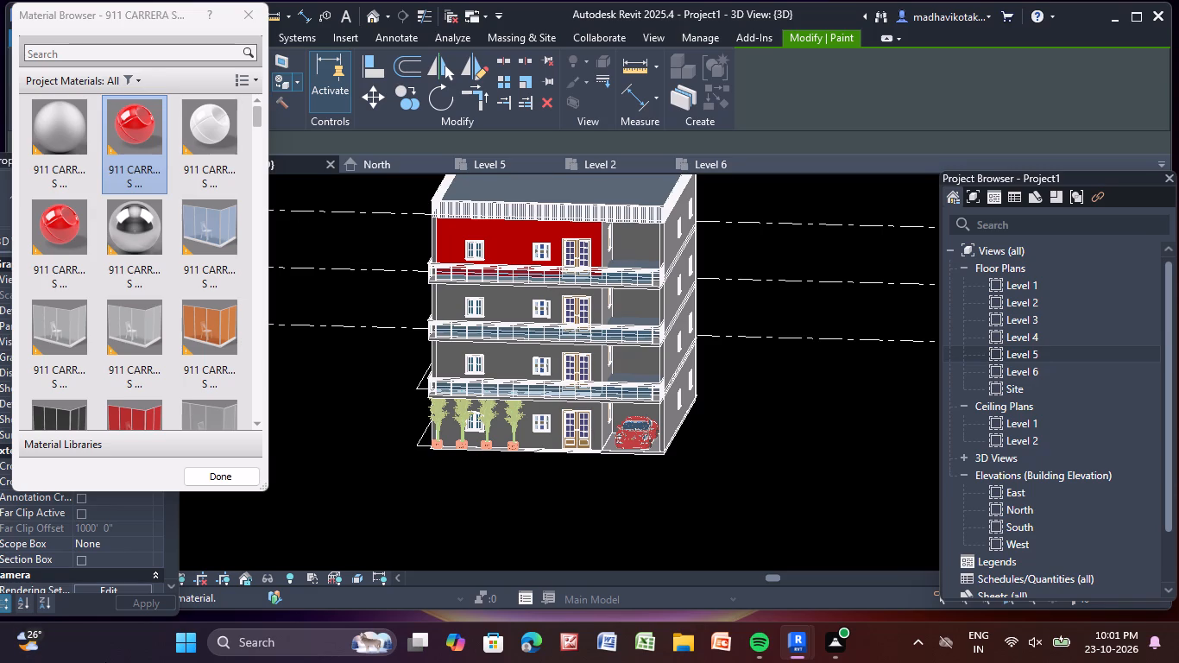
pyautogui.click(510, 362)
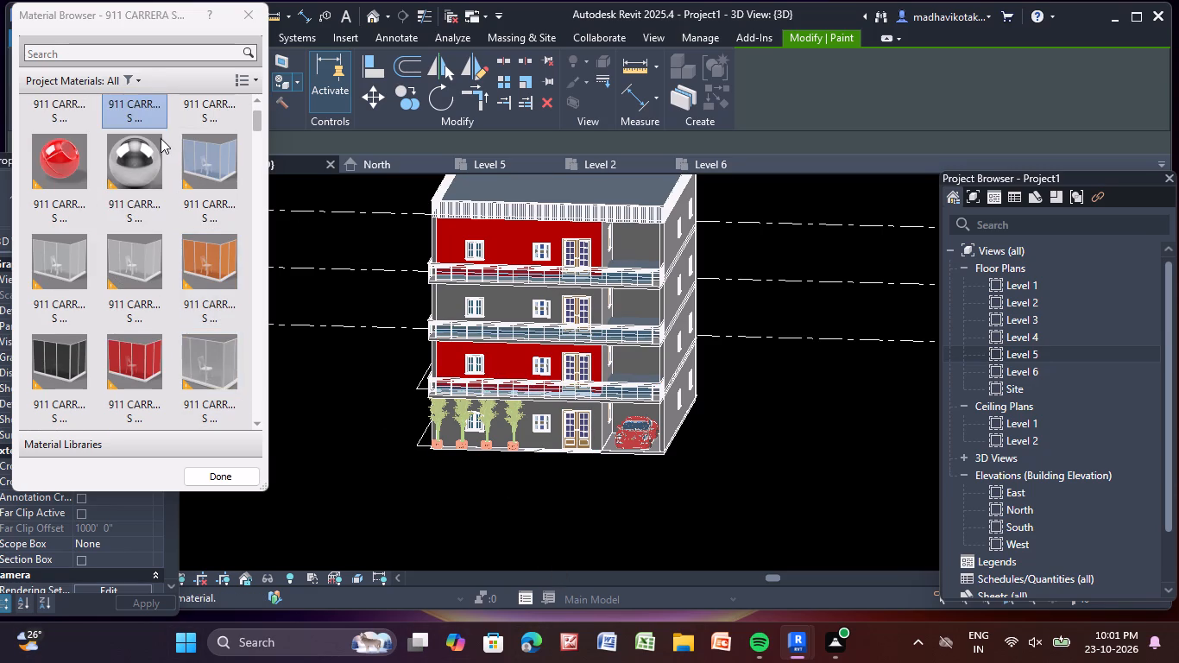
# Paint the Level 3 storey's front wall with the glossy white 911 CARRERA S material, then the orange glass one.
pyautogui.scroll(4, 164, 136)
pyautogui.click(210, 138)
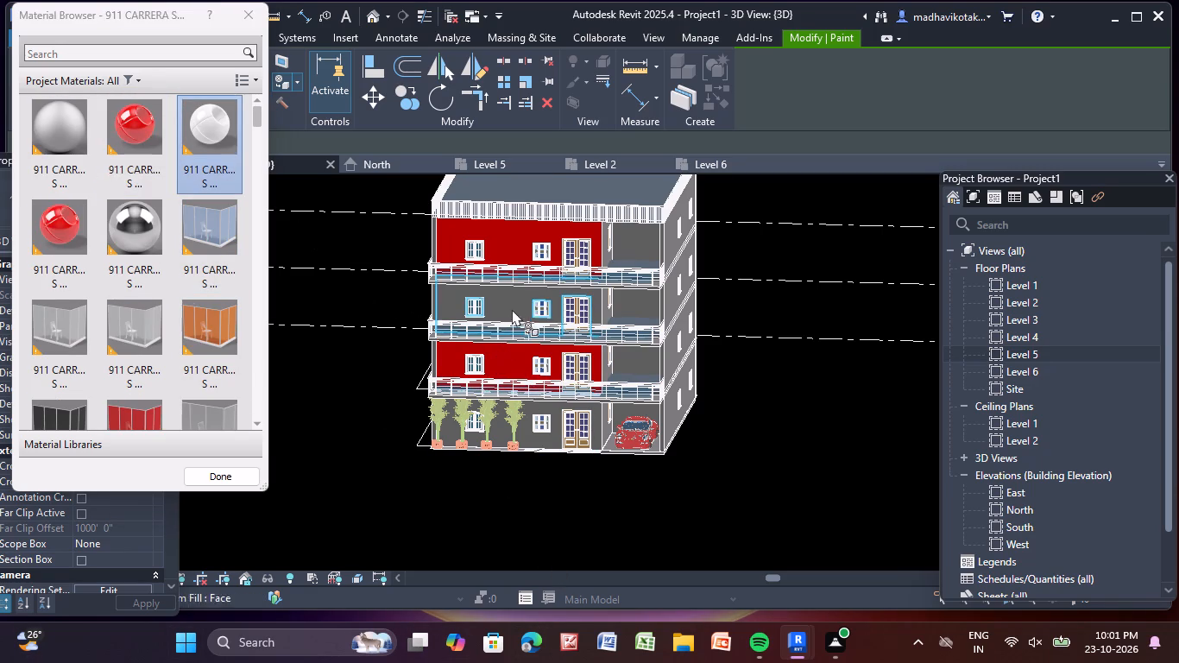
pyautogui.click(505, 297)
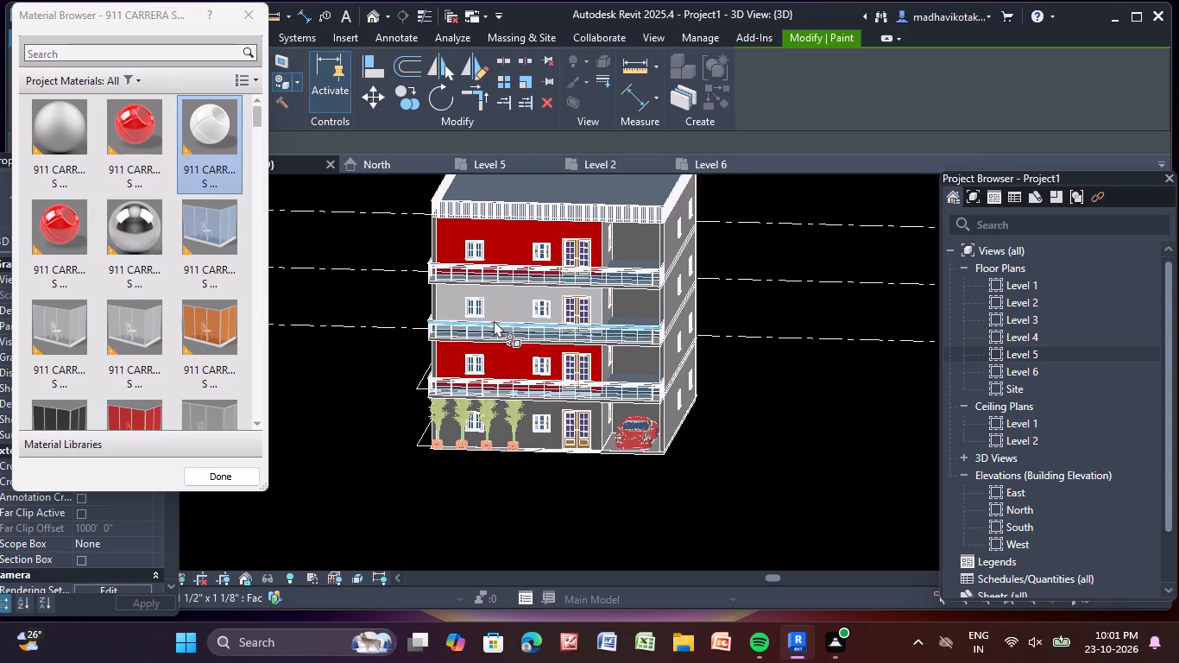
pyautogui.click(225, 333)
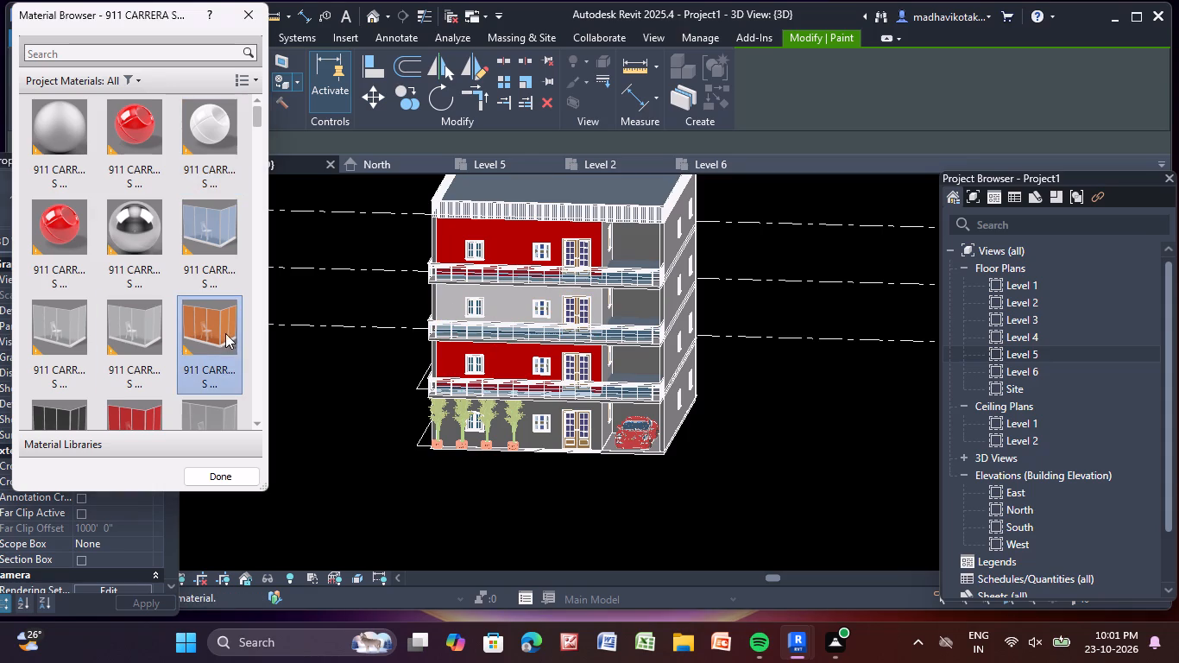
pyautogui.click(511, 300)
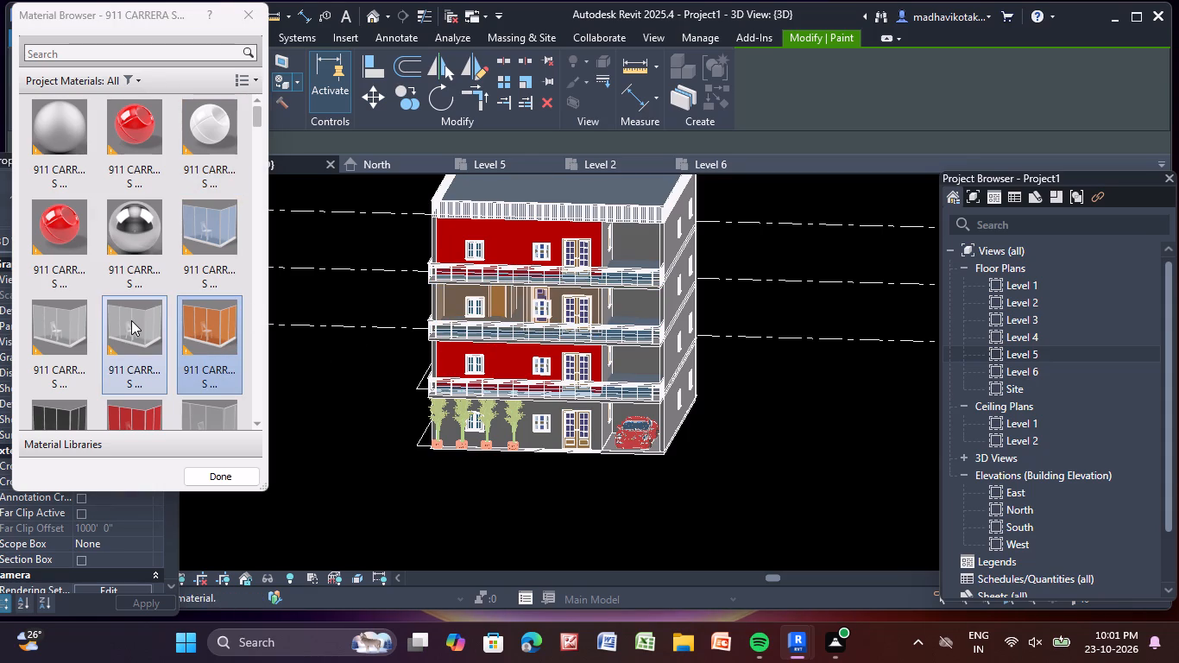
# Paint the Level 3 storey's inner wall face, open-bay wall face and front wall with the grey glass 911 CARRERA S material.
pyautogui.click(130, 319)
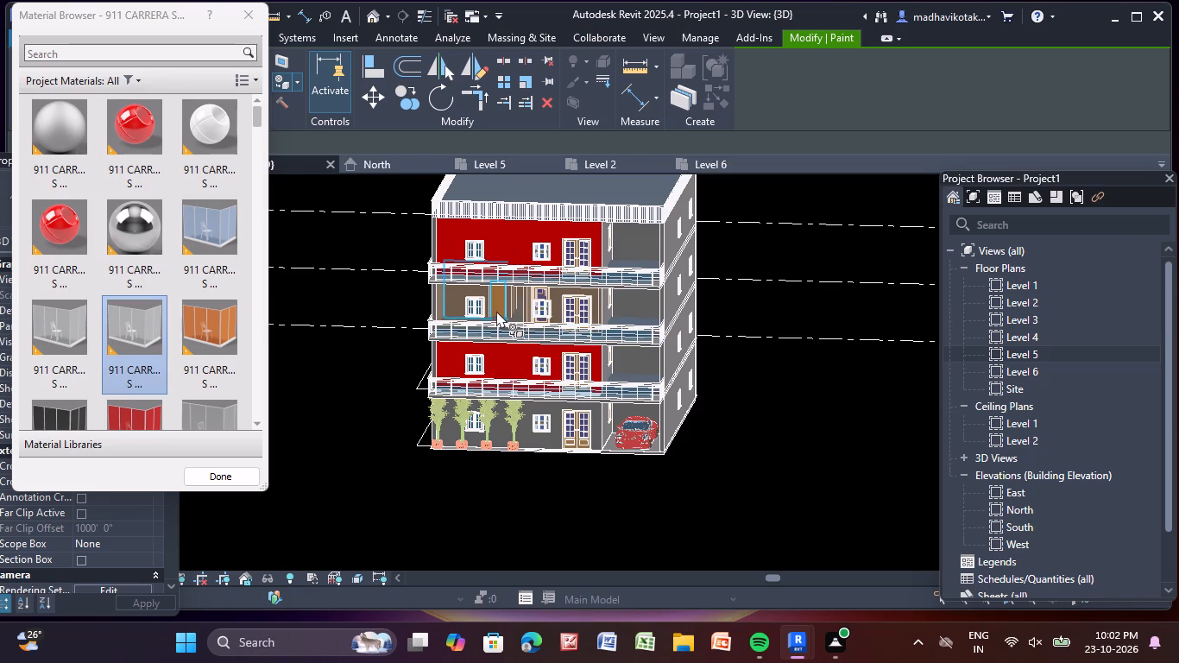
pyautogui.click(496, 311)
pyautogui.scroll(6, 524, 310)
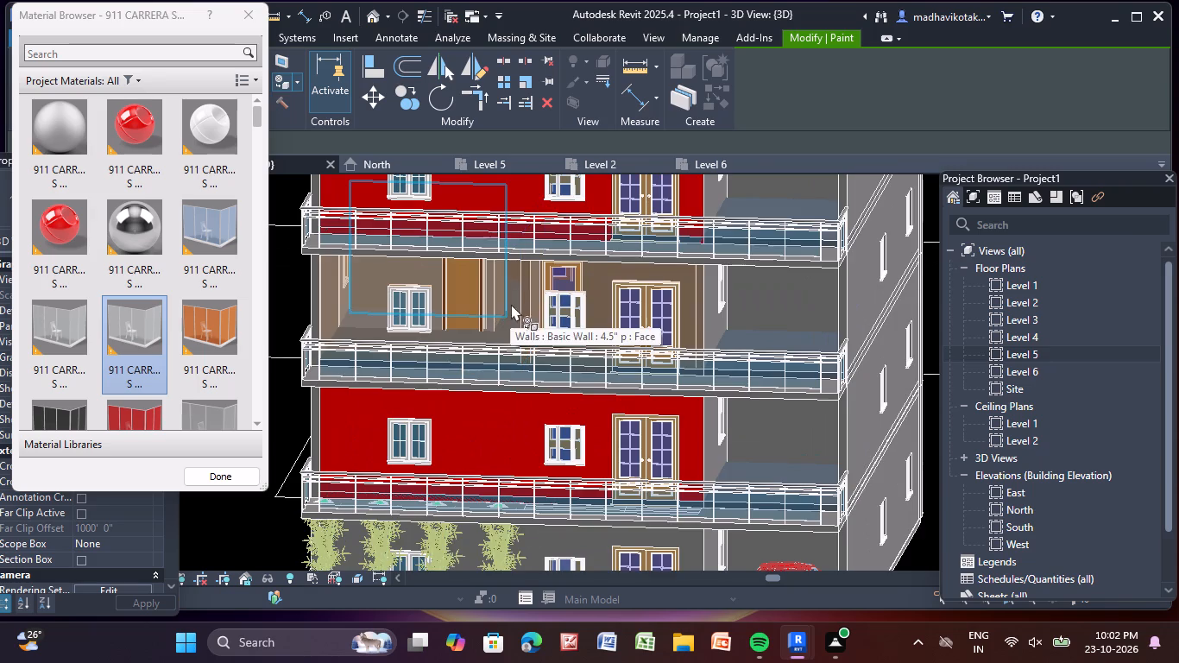
pyautogui.click(749, 326)
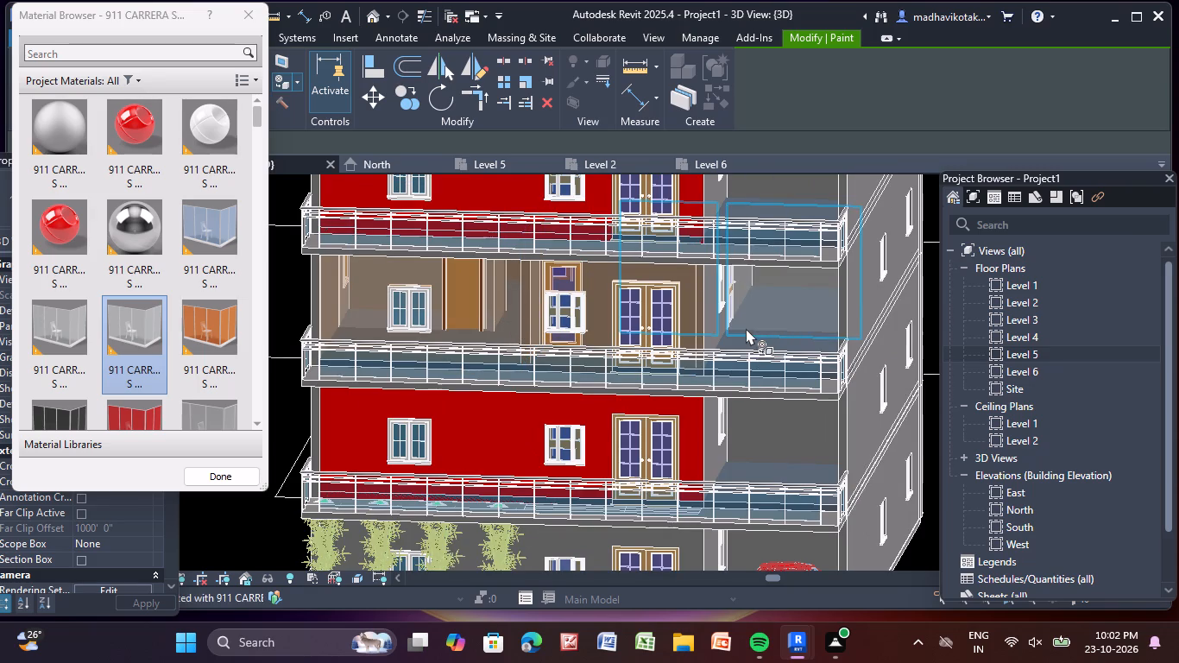
pyautogui.scroll(-5, 732, 338)
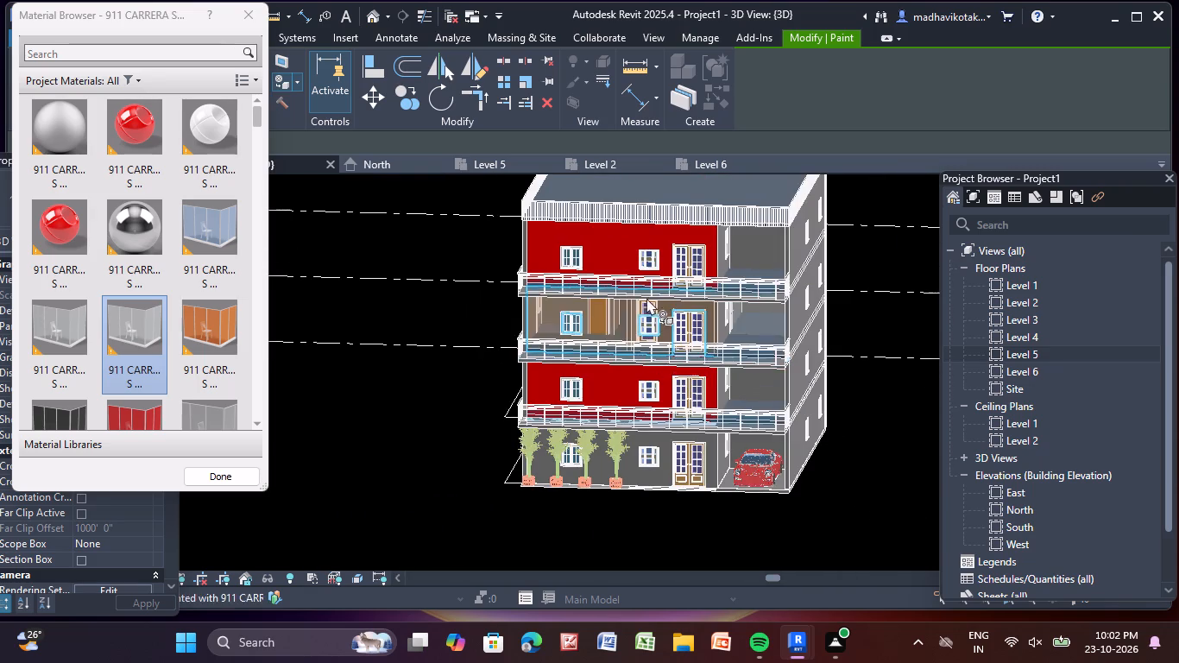
pyautogui.scroll(6, 682, 338)
pyautogui.click(646, 277)
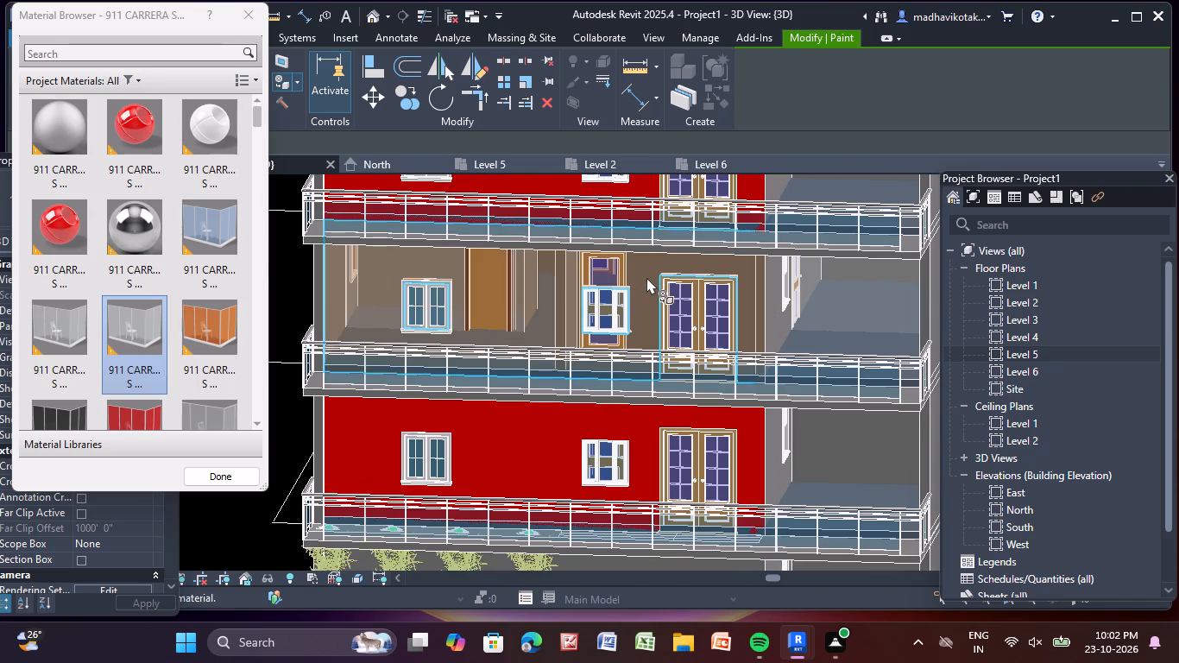
pyautogui.scroll(-3, 571, 357)
# Paint the front walls of the Level 3 storey and the ground storey with the red cylinder-swatch 911 CARRERA S material.
pyautogui.scroll(-3, 178, 358)
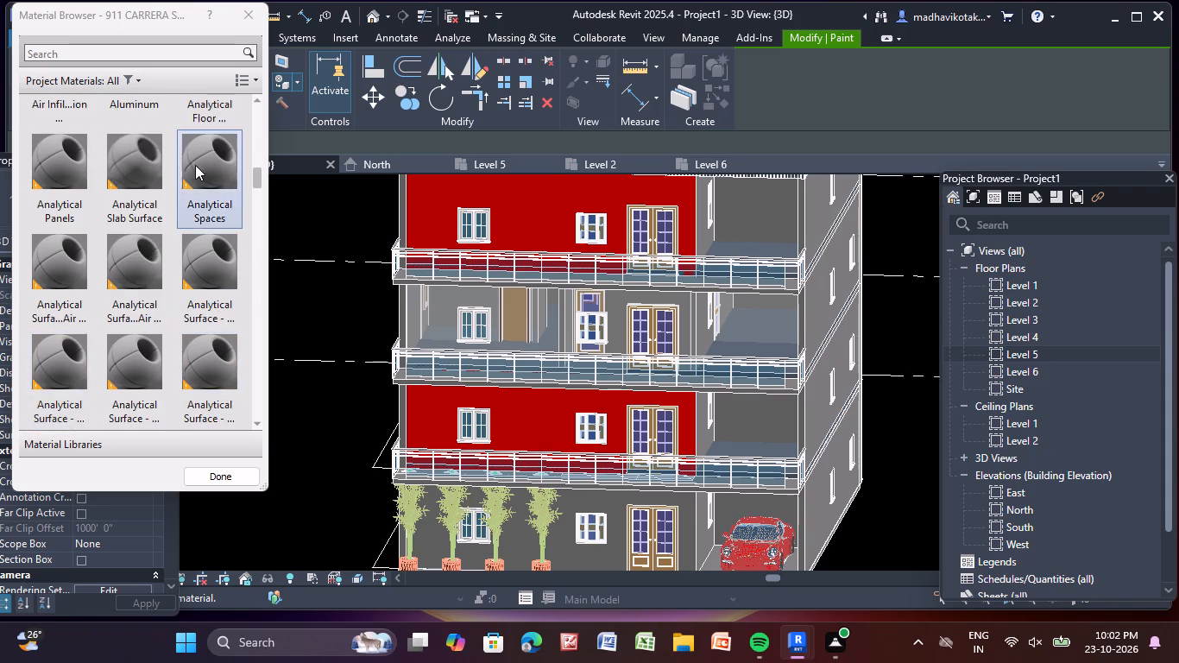
pyautogui.scroll(2, 195, 165)
pyautogui.click(213, 271)
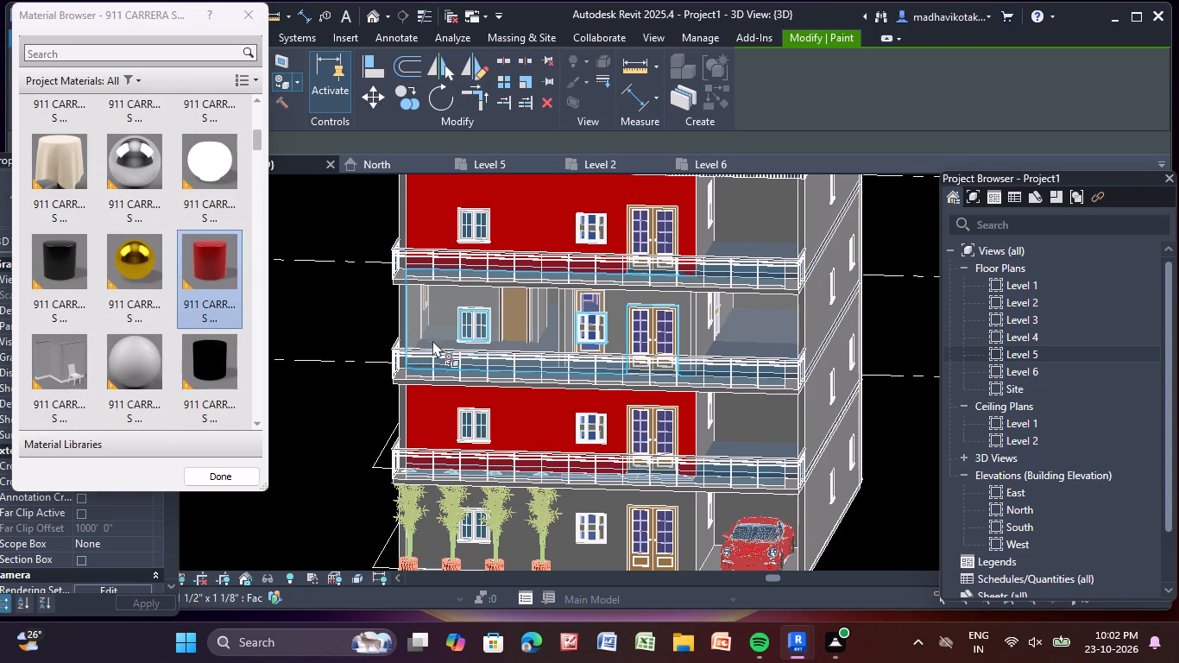
pyautogui.click(439, 313)
pyautogui.scroll(-3, 437, 313)
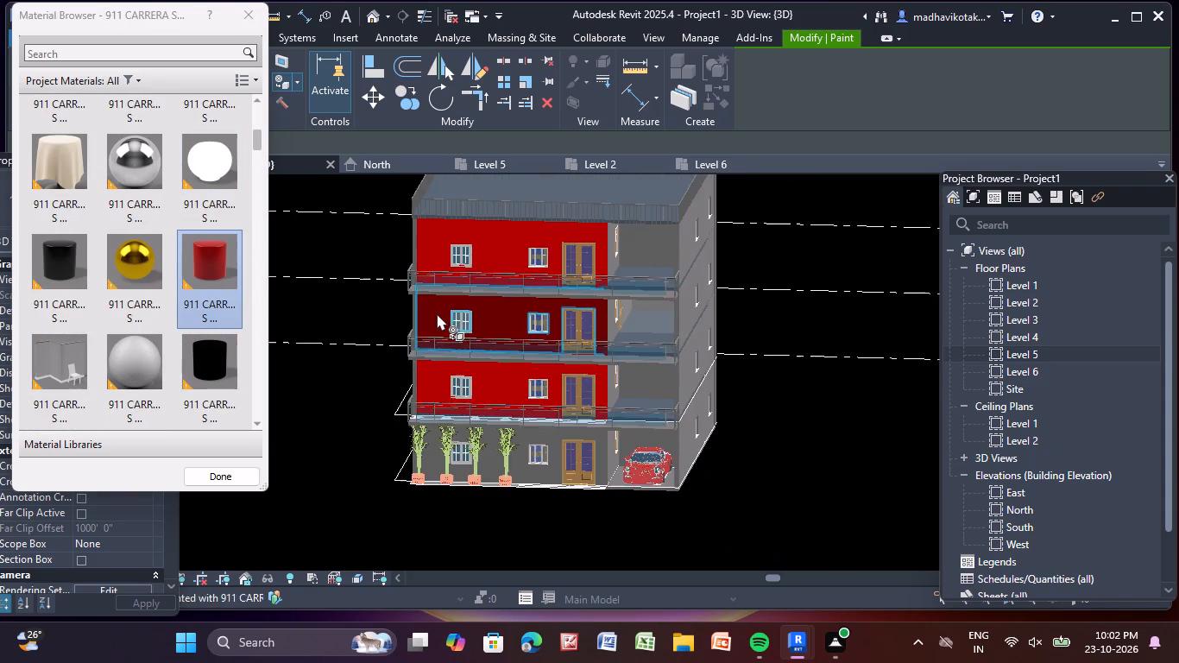
pyautogui.moveTo(485, 379); pyautogui.dragTo(543, 426, button='middle')
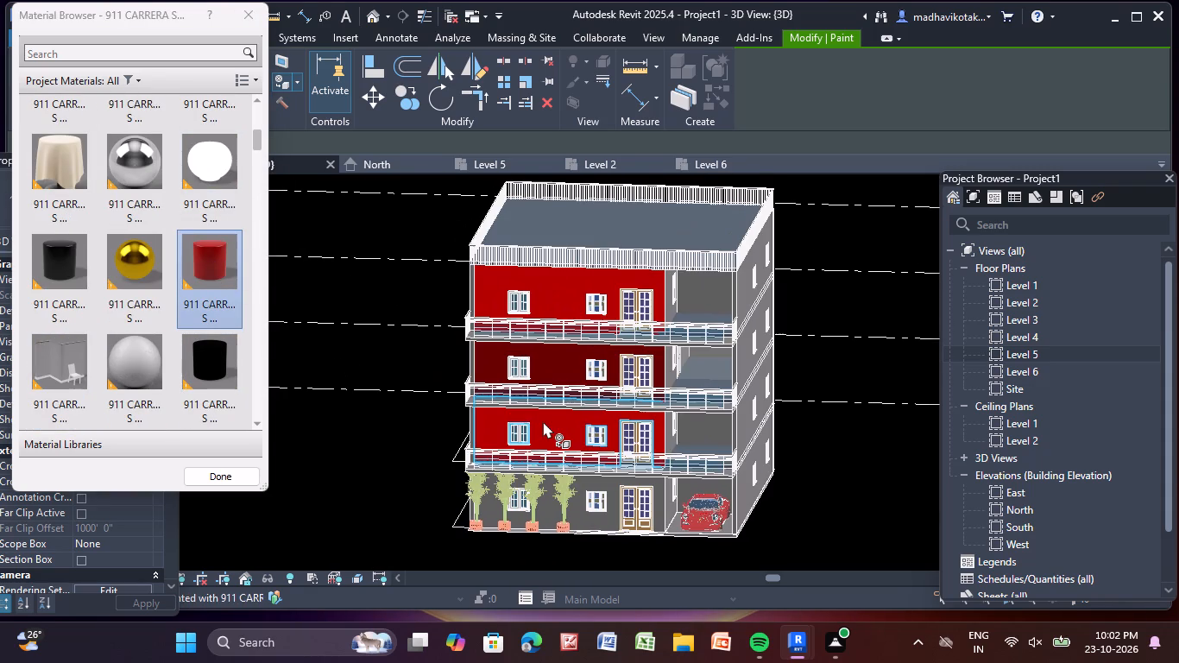
pyautogui.moveTo(544, 420); pyautogui.dragTo(548, 378, button='middle')
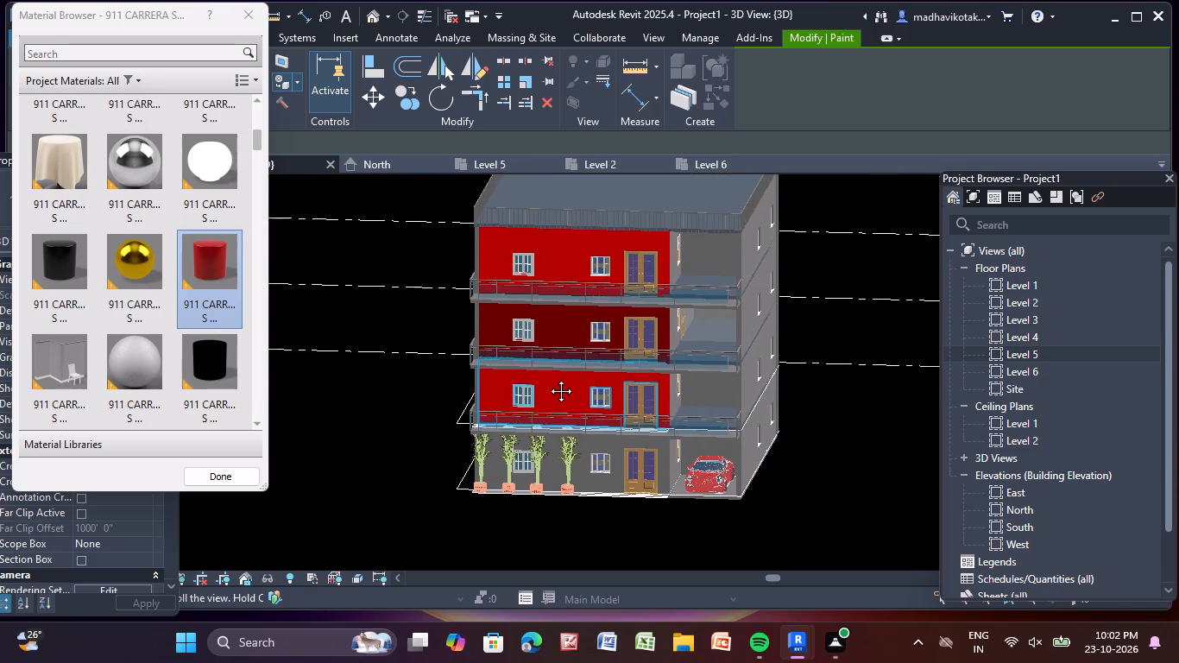
pyautogui.moveTo(548, 378); pyautogui.dragTo(550, 369, button='middle')
pyautogui.scroll(3, 566, 468)
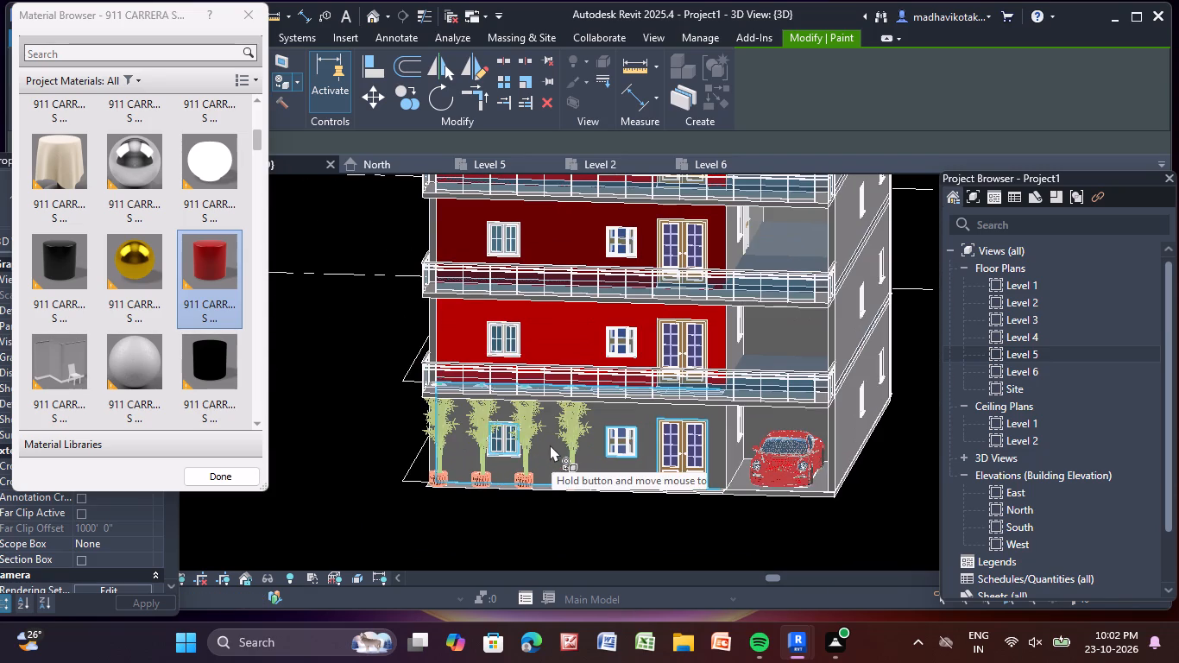
pyautogui.click(550, 445)
pyautogui.scroll(-3, 548, 445)
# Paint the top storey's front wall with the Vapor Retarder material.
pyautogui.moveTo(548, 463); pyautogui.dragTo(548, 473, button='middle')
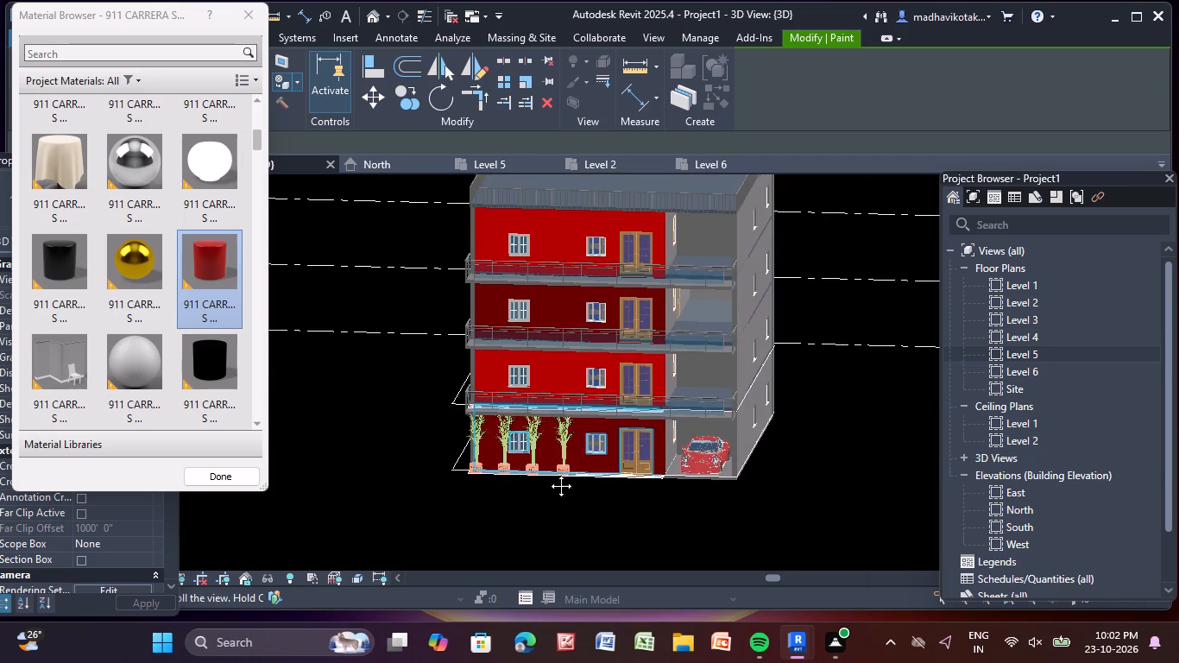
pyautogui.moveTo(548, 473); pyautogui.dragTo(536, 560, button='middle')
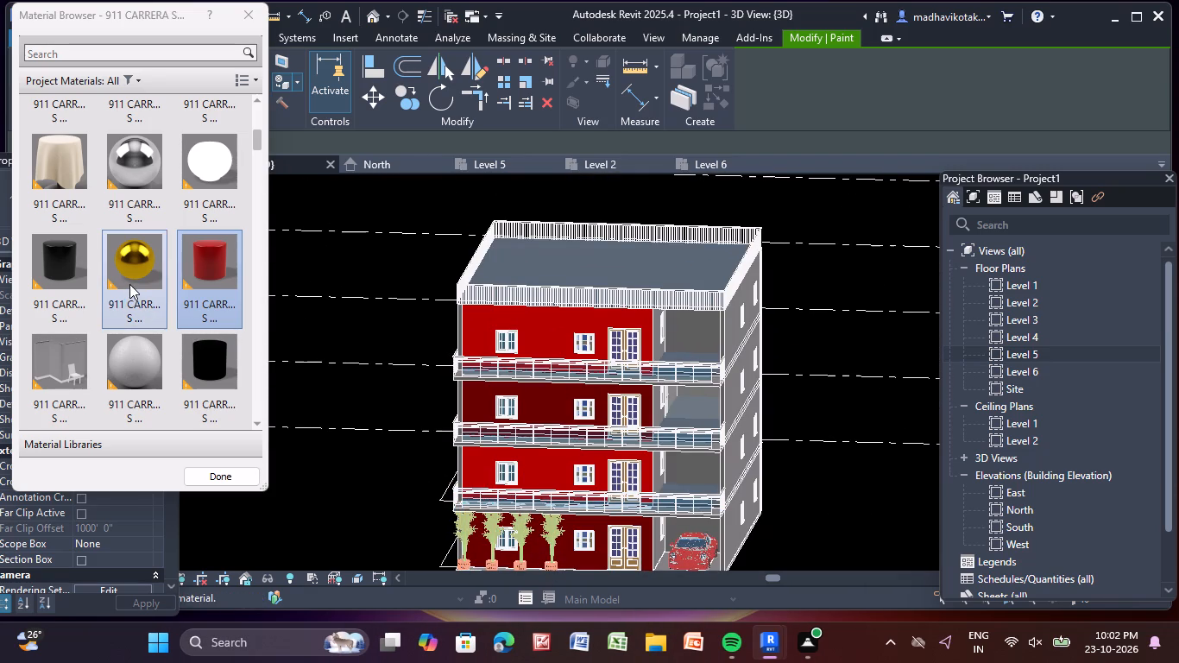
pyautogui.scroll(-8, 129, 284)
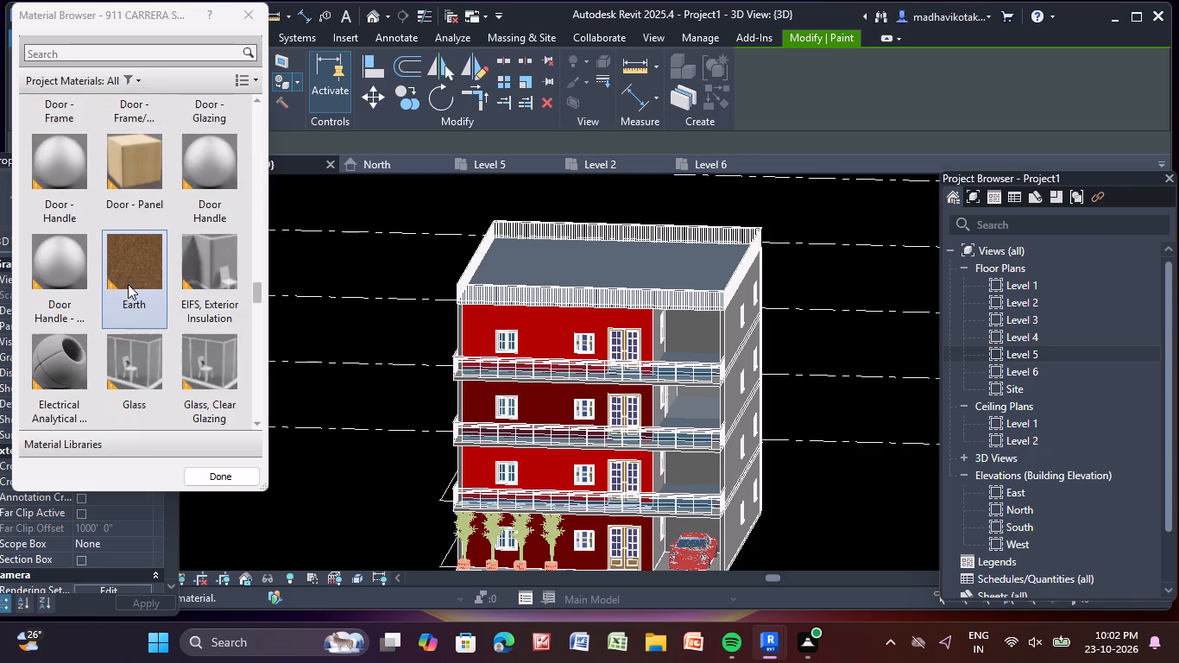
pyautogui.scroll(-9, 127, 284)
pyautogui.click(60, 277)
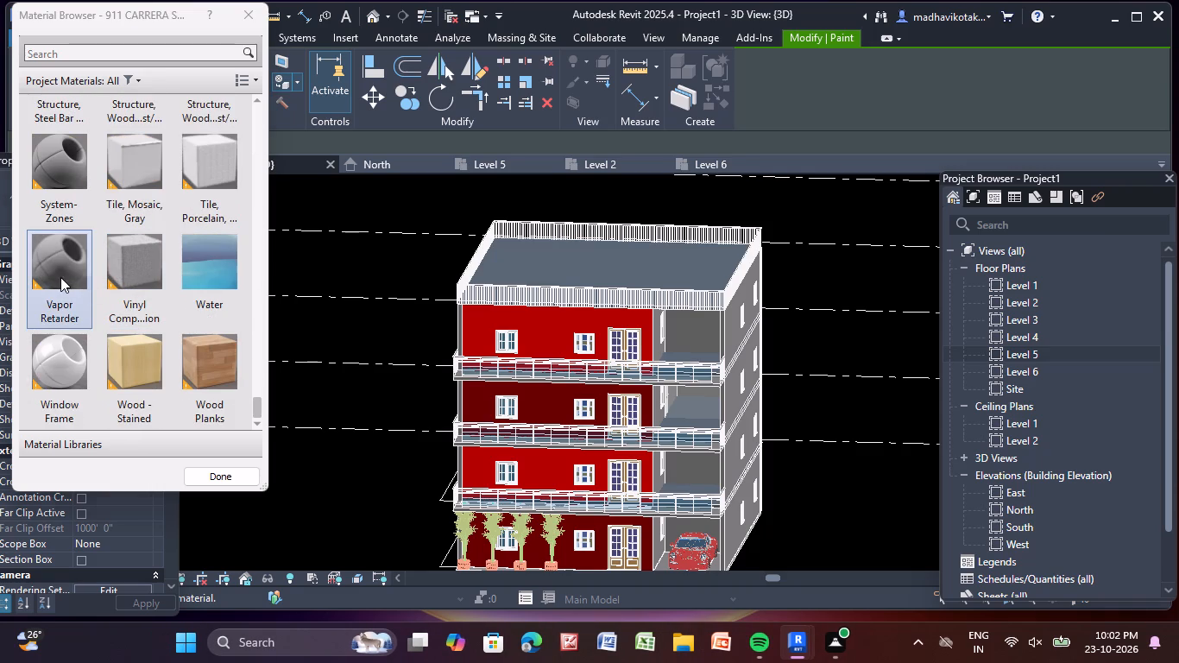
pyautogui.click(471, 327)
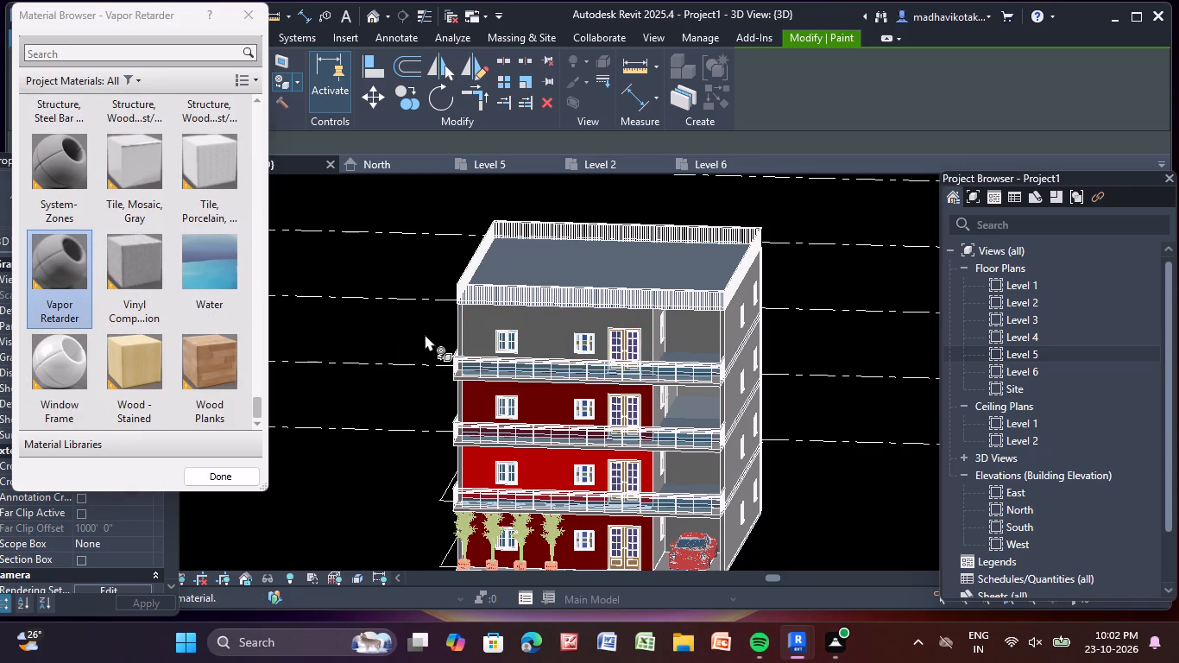
# Repaint the top storey's front wall with the System-Zones material.
pyautogui.scroll(6, 425, 332)
pyautogui.scroll(-1, 255, 283)
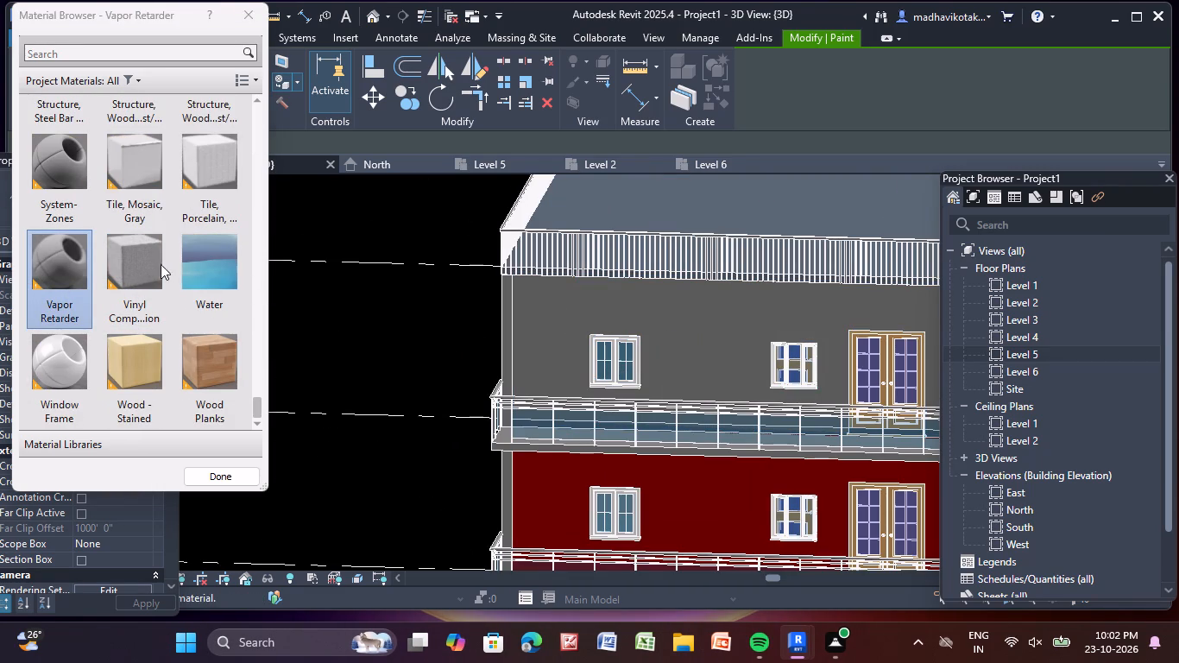
pyautogui.scroll(-7, 149, 264)
pyautogui.scroll(2, 138, 255)
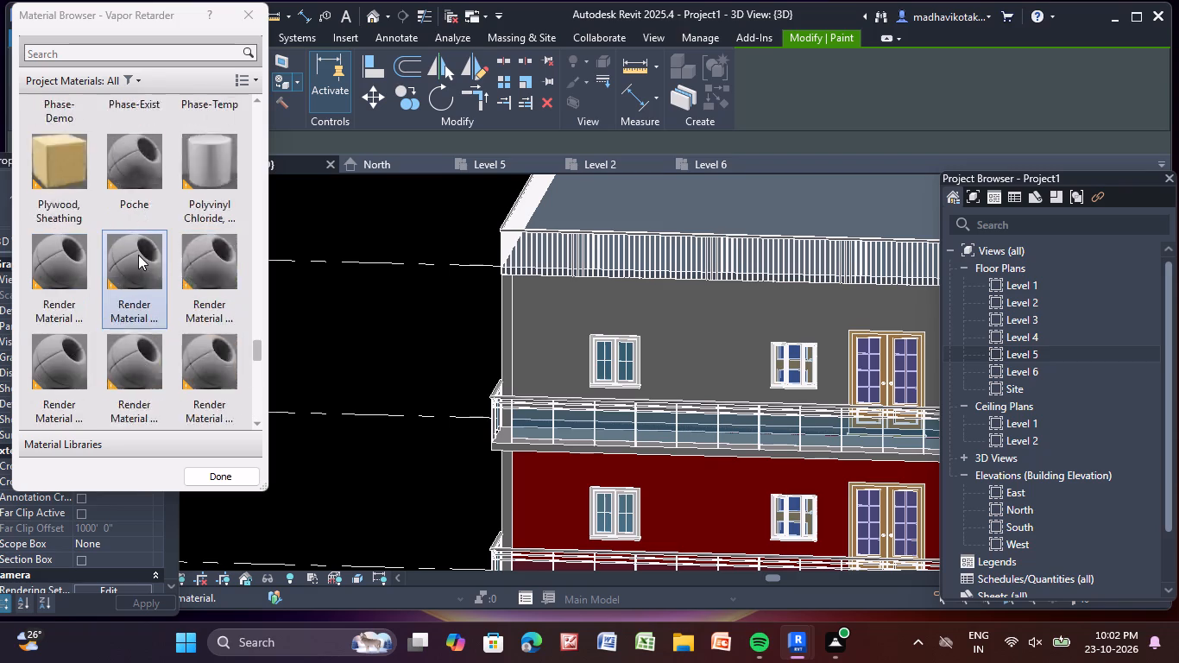
pyautogui.scroll(4, 138, 255)
pyautogui.scroll(-9, 134, 252)
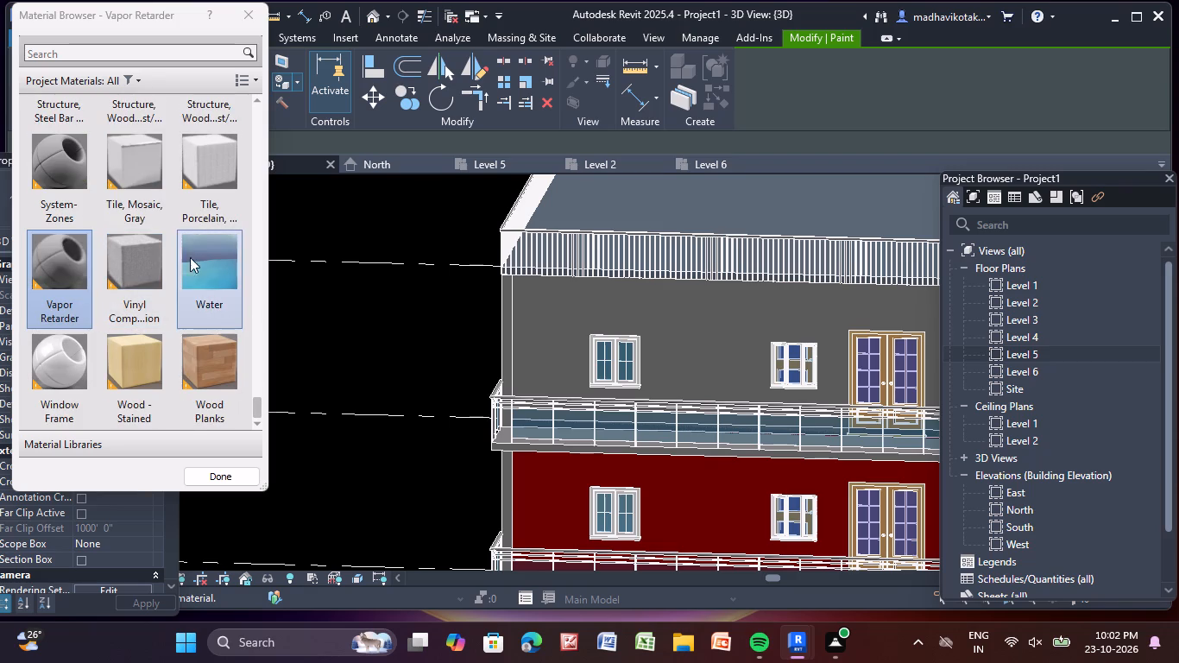
pyautogui.click(80, 172)
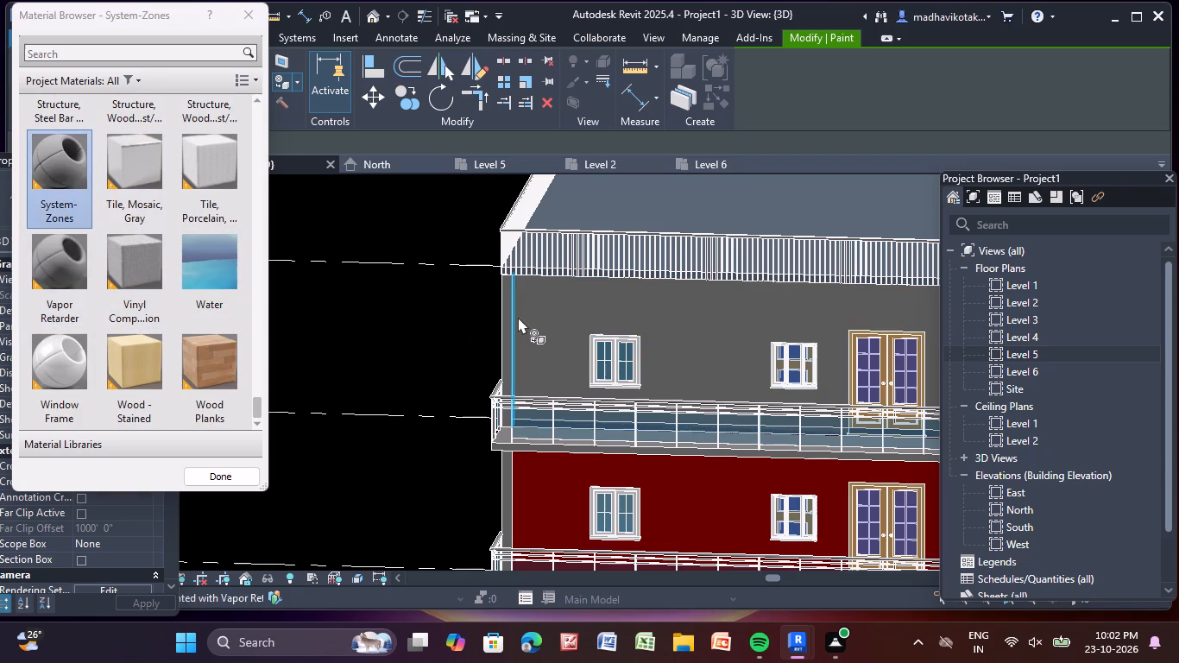
pyautogui.click(526, 317)
pyautogui.scroll(-3, 525, 317)
pyautogui.moveTo(520, 319); pyautogui.dragTo(458, 400, button='middle')
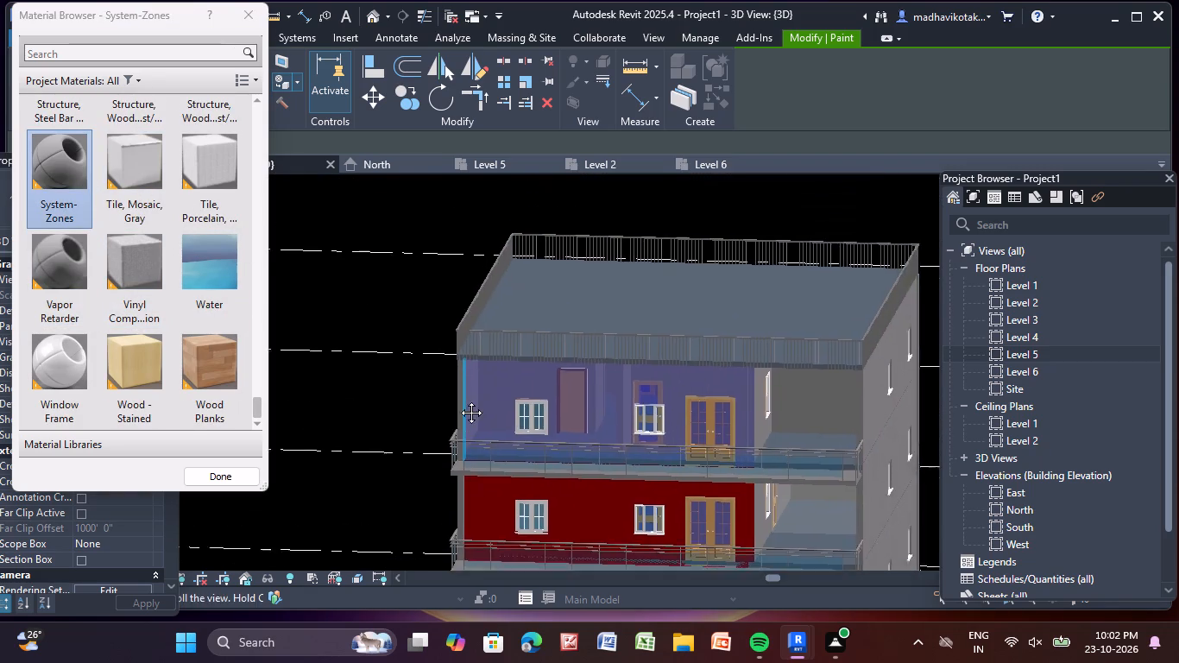
pyautogui.moveTo(458, 400); pyautogui.dragTo(453, 402, button='middle')
pyautogui.scroll(2, 199, 199)
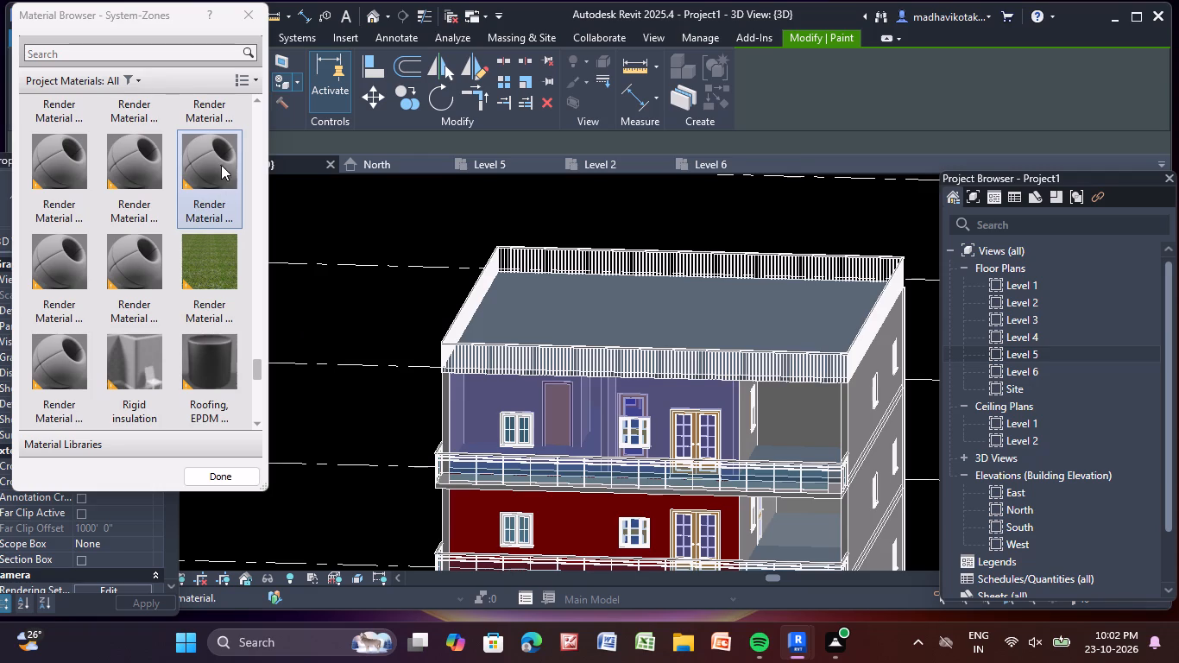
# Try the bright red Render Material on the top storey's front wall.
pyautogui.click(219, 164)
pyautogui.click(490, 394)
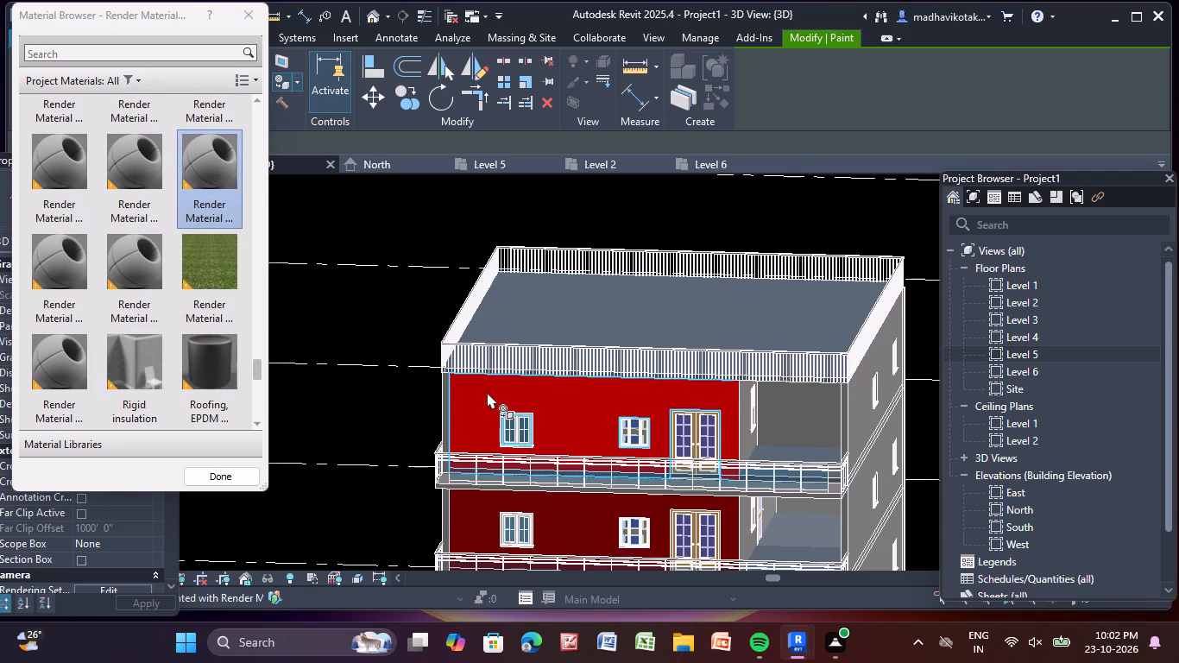
# Paint the front walls of the top storey and the Level 2 storey with the olive Render Material.
pyautogui.moveTo(459, 410); pyautogui.dragTo(519, 255, button='middle')
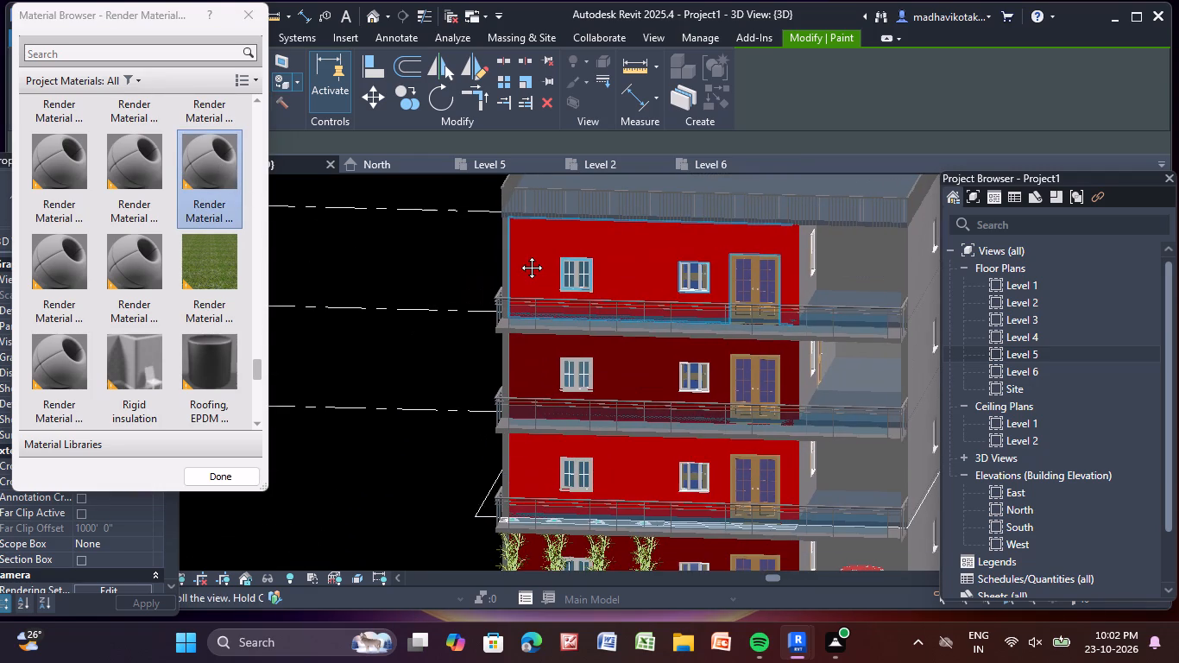
pyautogui.moveTo(519, 255); pyautogui.dragTo(518, 256, button='middle')
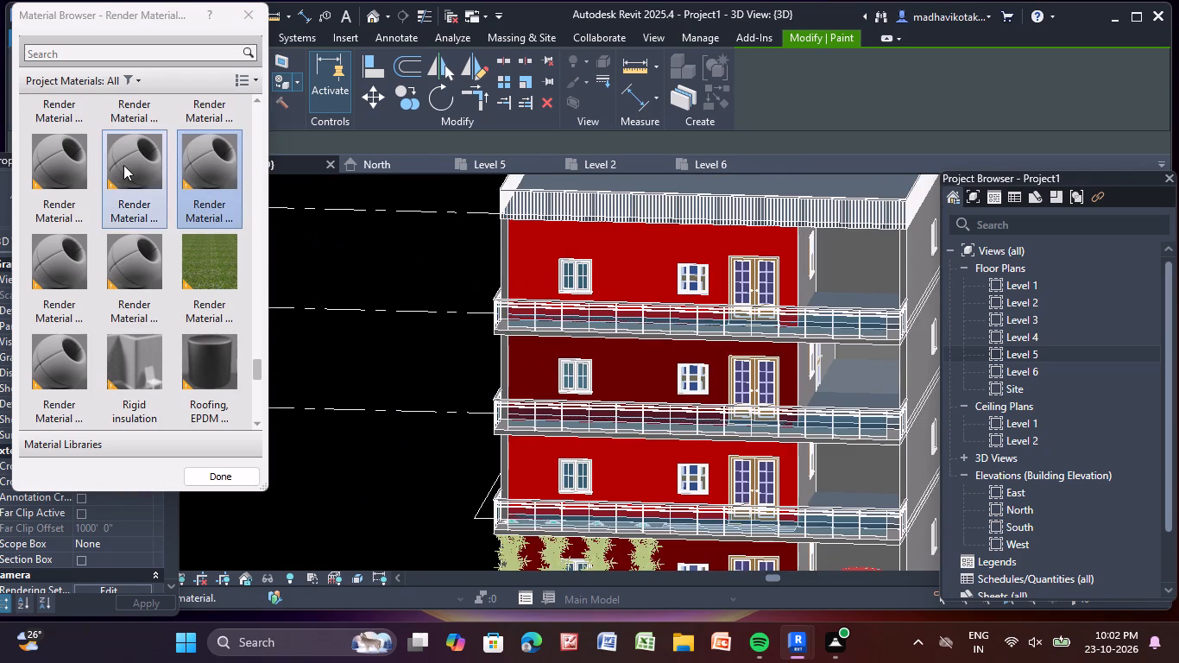
pyautogui.click(119, 162)
pyautogui.click(526, 267)
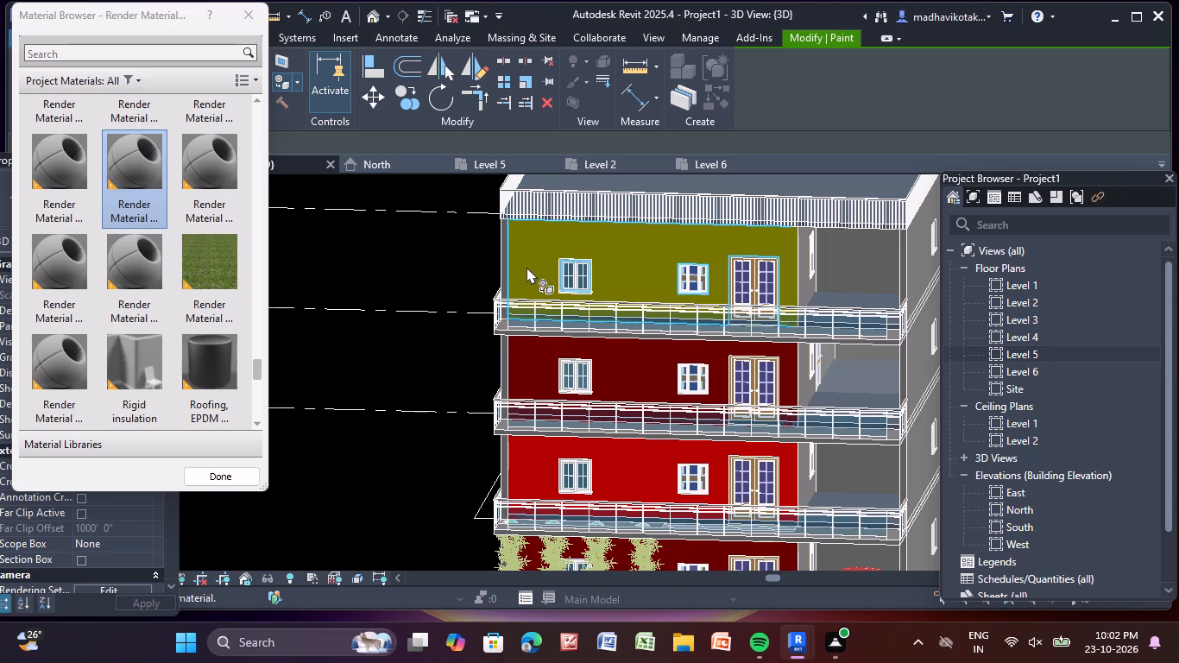
pyautogui.scroll(-2, 526, 267)
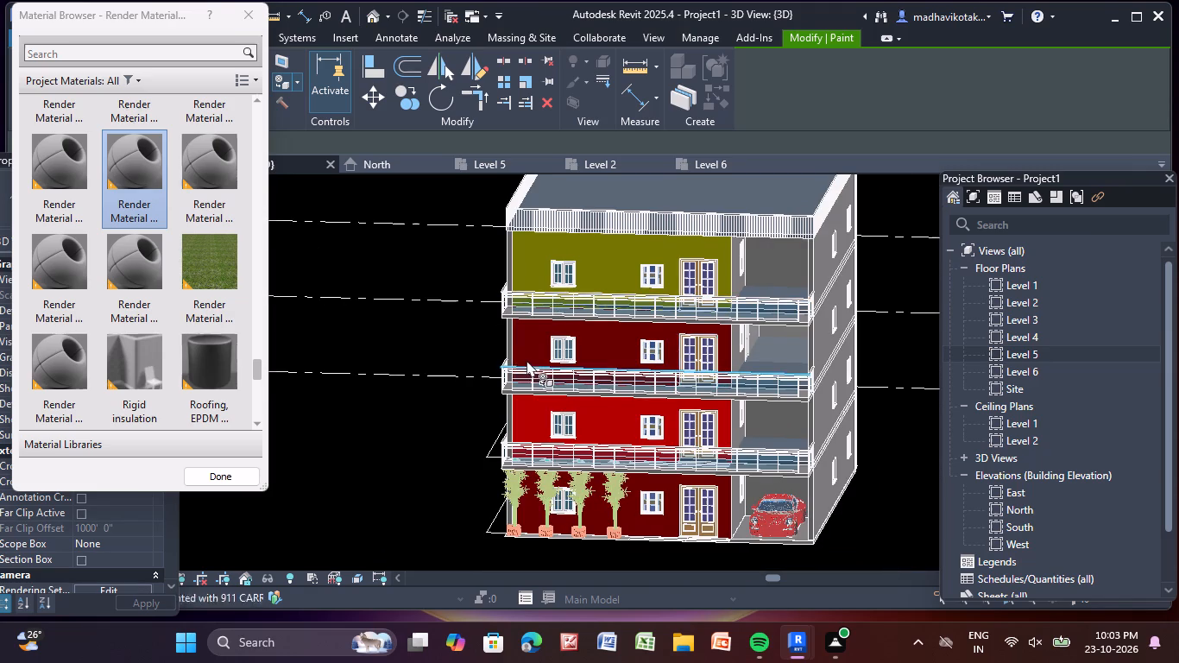
pyautogui.moveTo(513, 423); pyautogui.dragTo(506, 392, button='middle')
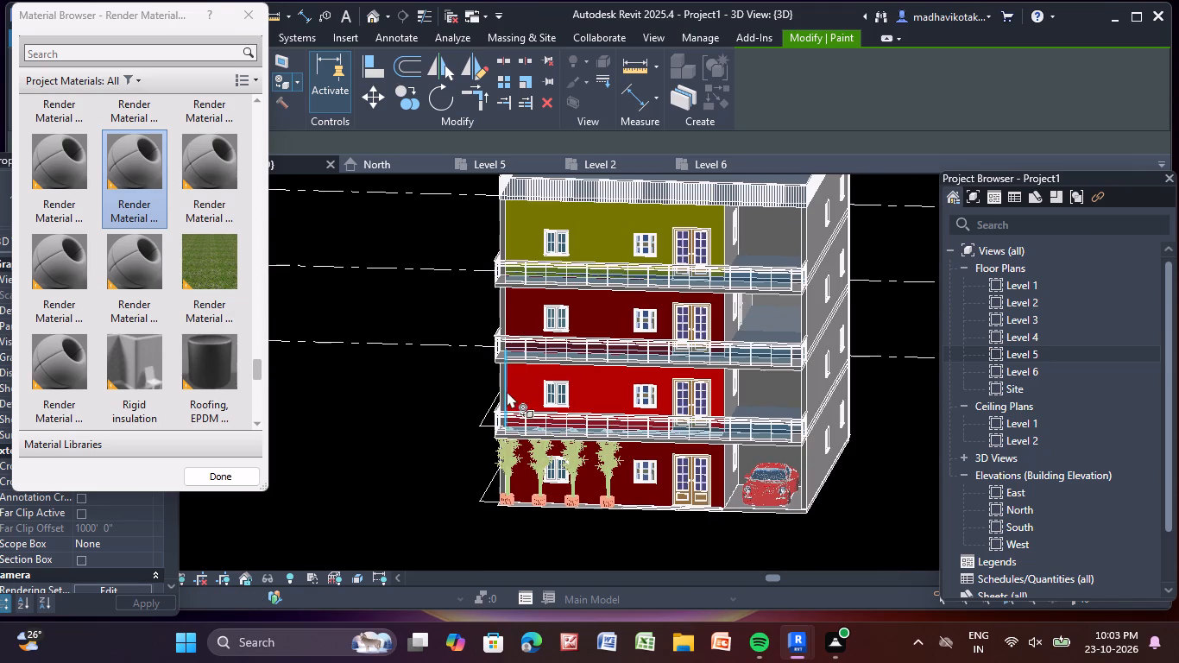
pyautogui.click(514, 385)
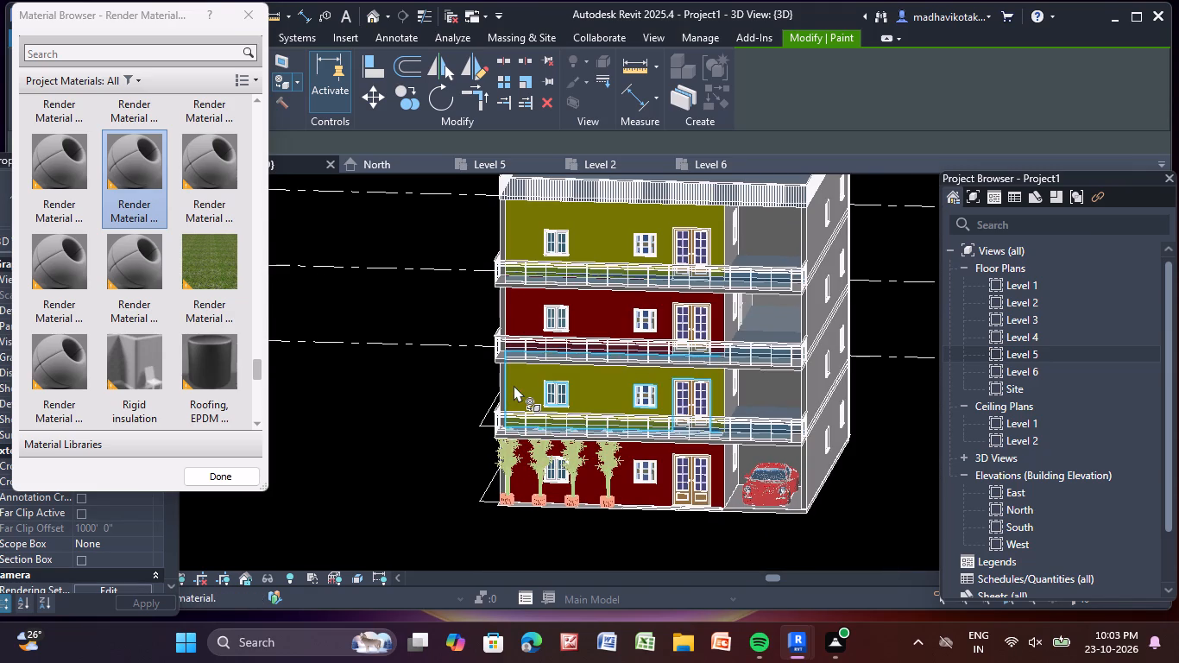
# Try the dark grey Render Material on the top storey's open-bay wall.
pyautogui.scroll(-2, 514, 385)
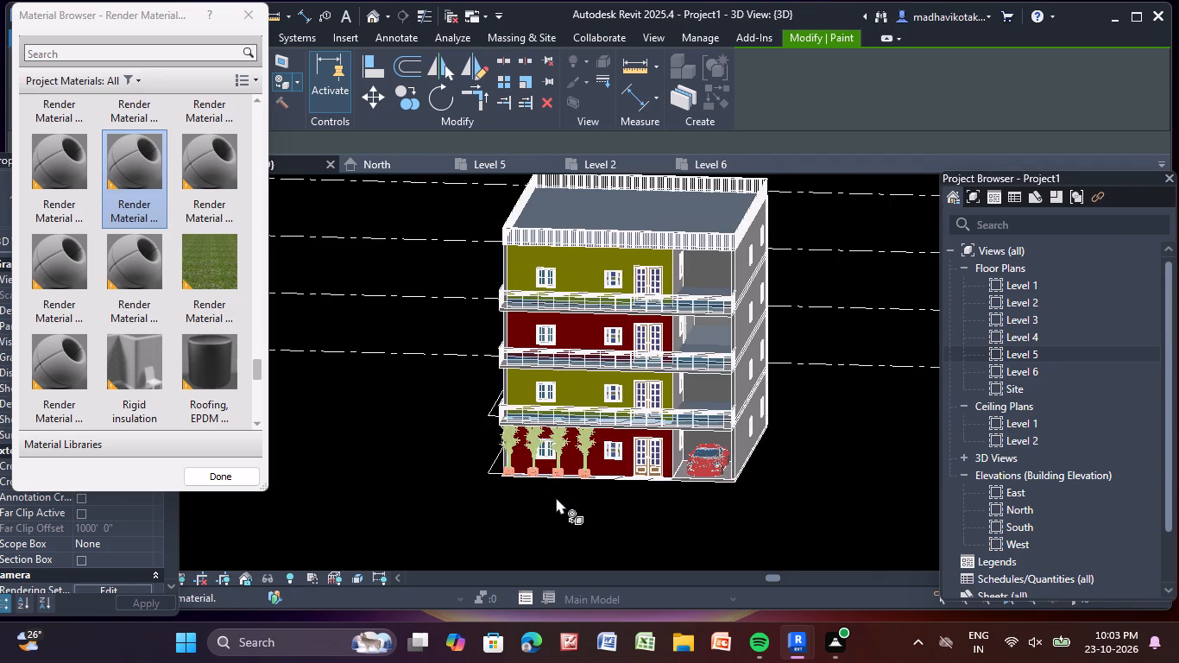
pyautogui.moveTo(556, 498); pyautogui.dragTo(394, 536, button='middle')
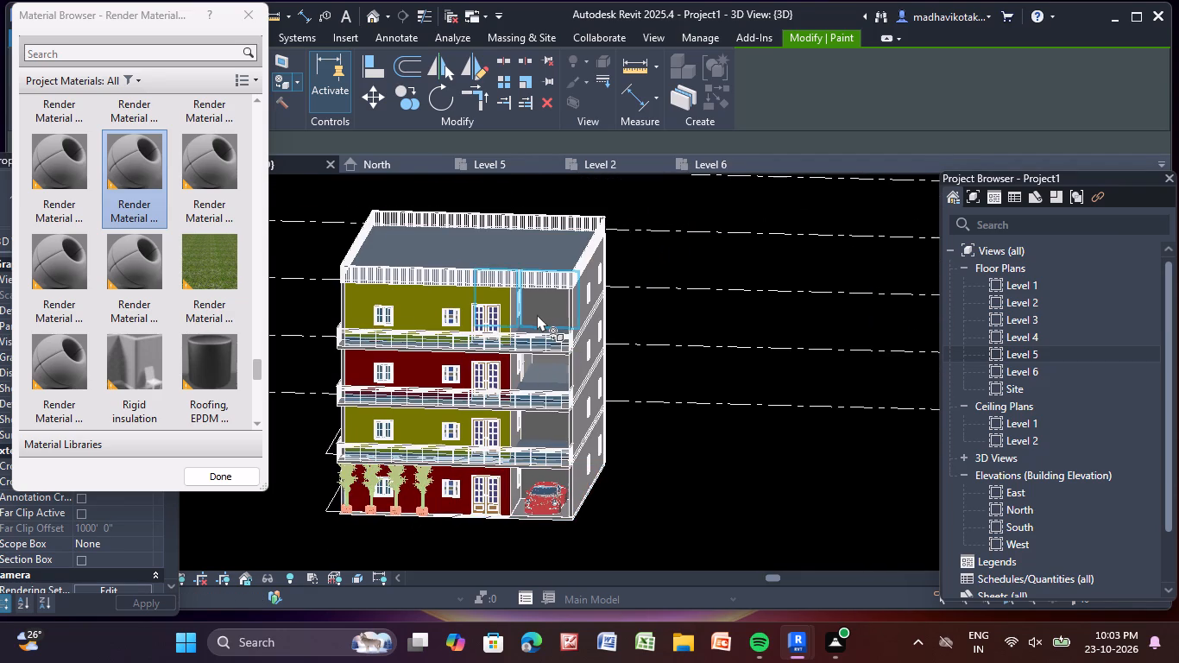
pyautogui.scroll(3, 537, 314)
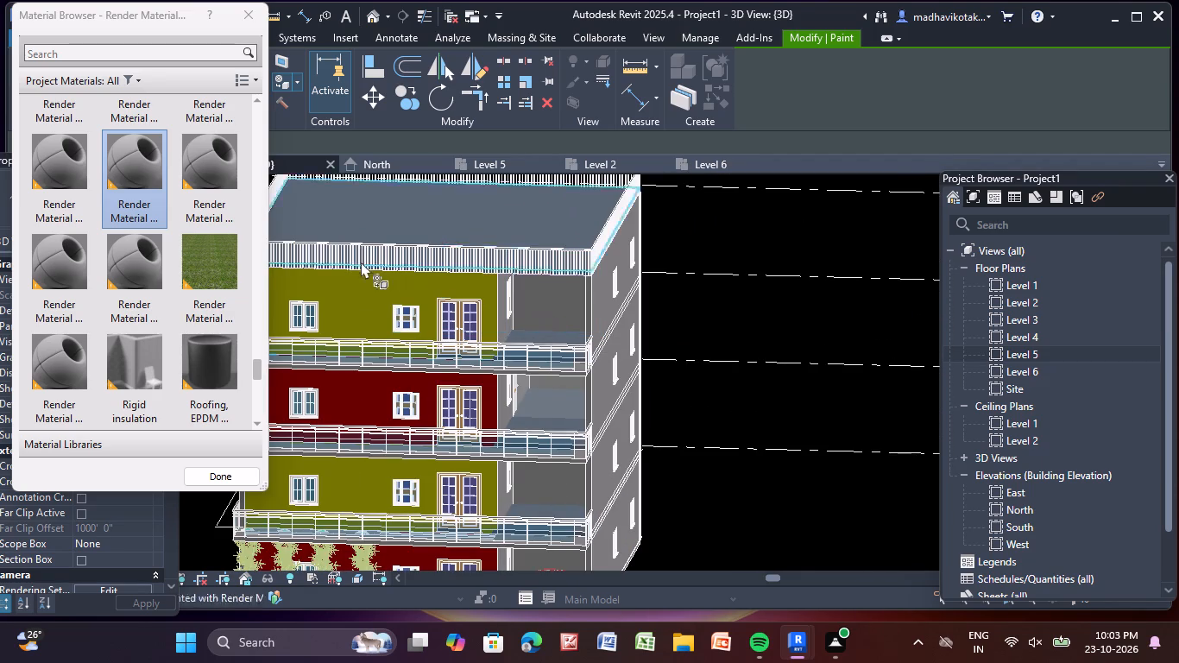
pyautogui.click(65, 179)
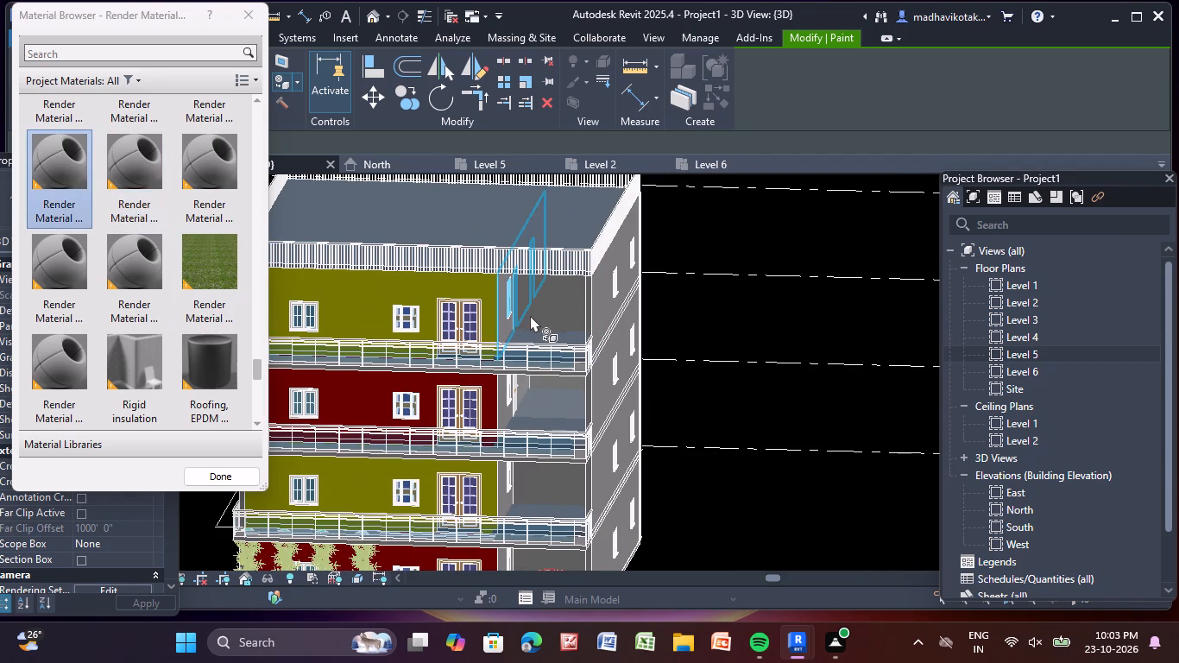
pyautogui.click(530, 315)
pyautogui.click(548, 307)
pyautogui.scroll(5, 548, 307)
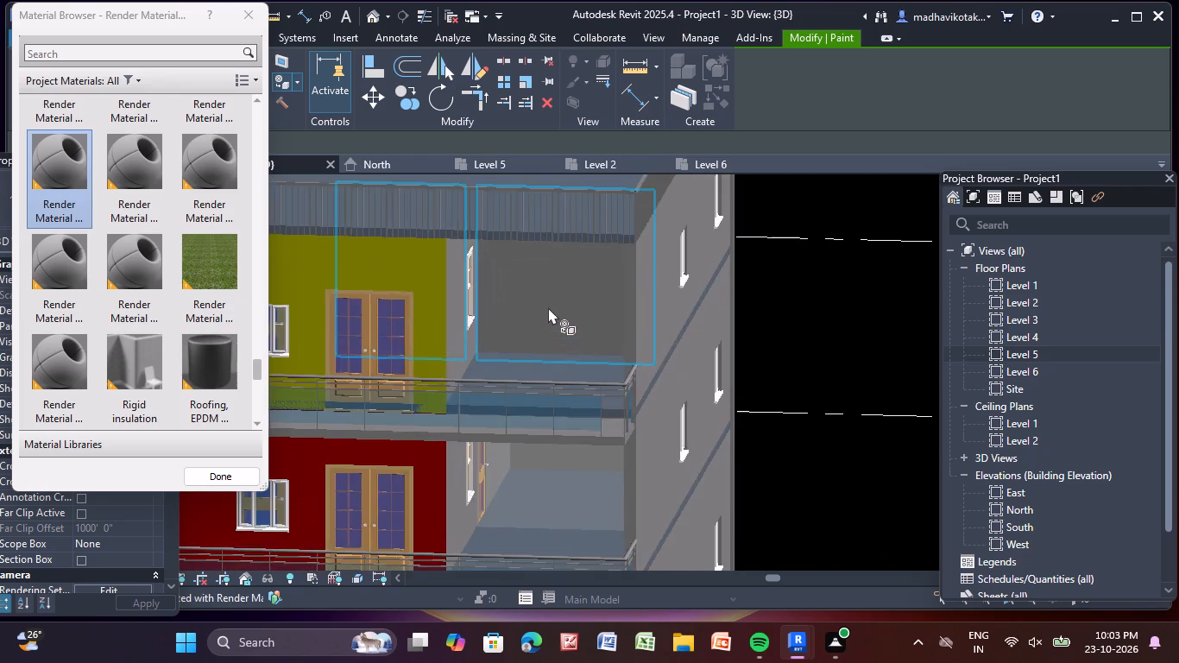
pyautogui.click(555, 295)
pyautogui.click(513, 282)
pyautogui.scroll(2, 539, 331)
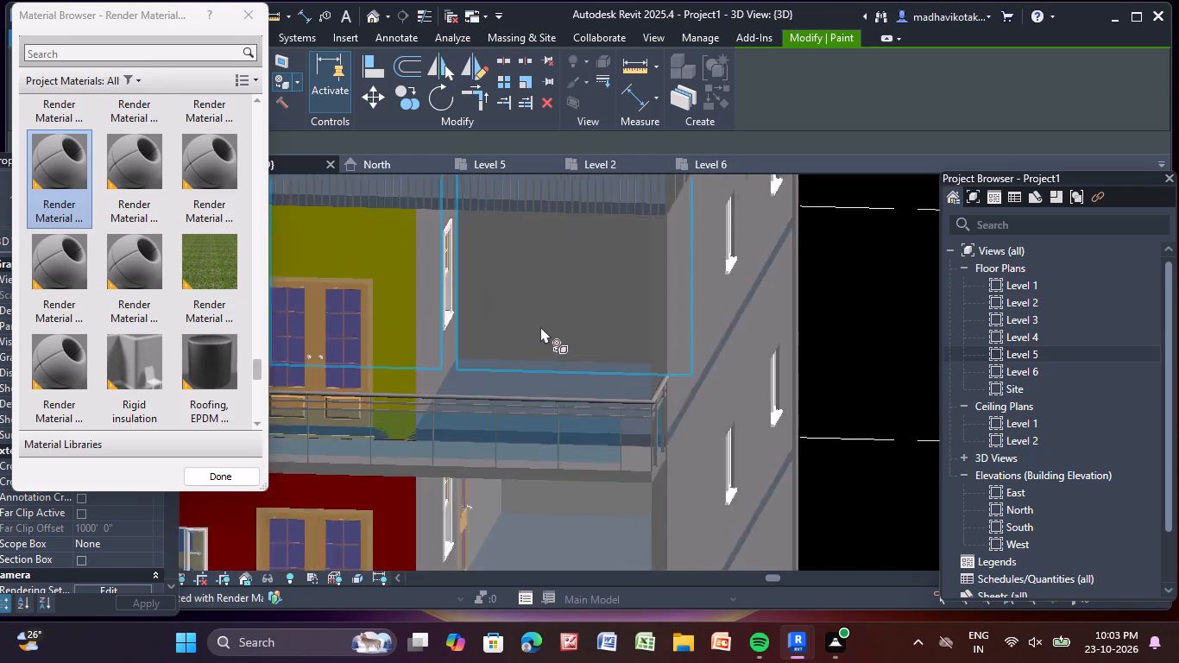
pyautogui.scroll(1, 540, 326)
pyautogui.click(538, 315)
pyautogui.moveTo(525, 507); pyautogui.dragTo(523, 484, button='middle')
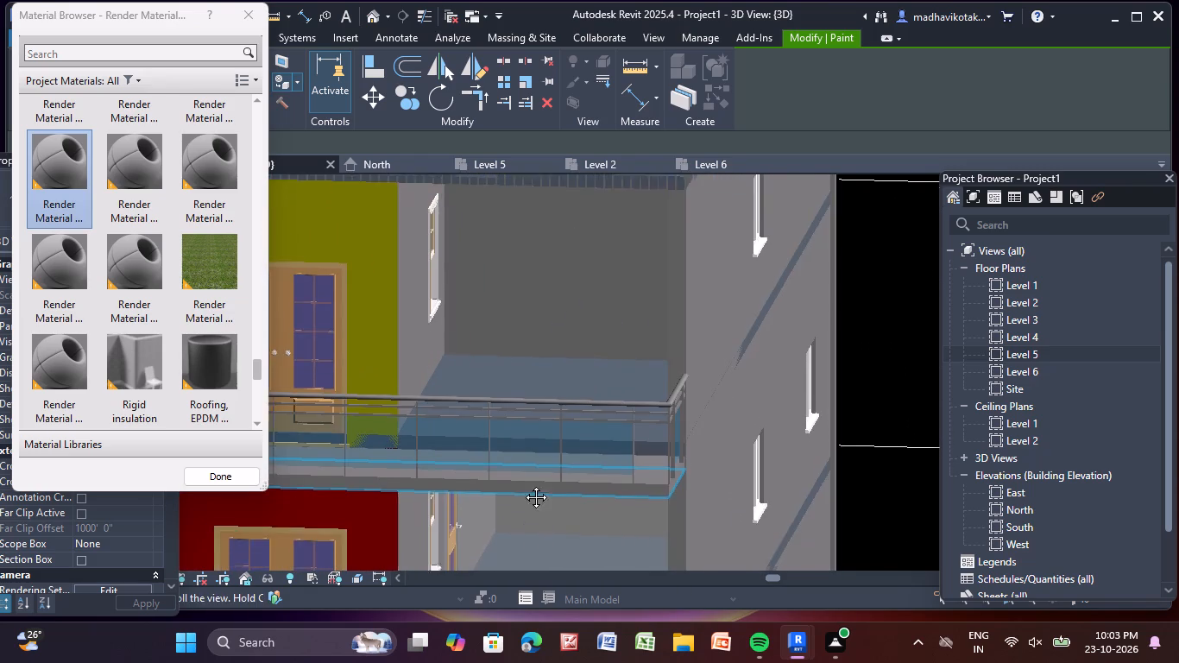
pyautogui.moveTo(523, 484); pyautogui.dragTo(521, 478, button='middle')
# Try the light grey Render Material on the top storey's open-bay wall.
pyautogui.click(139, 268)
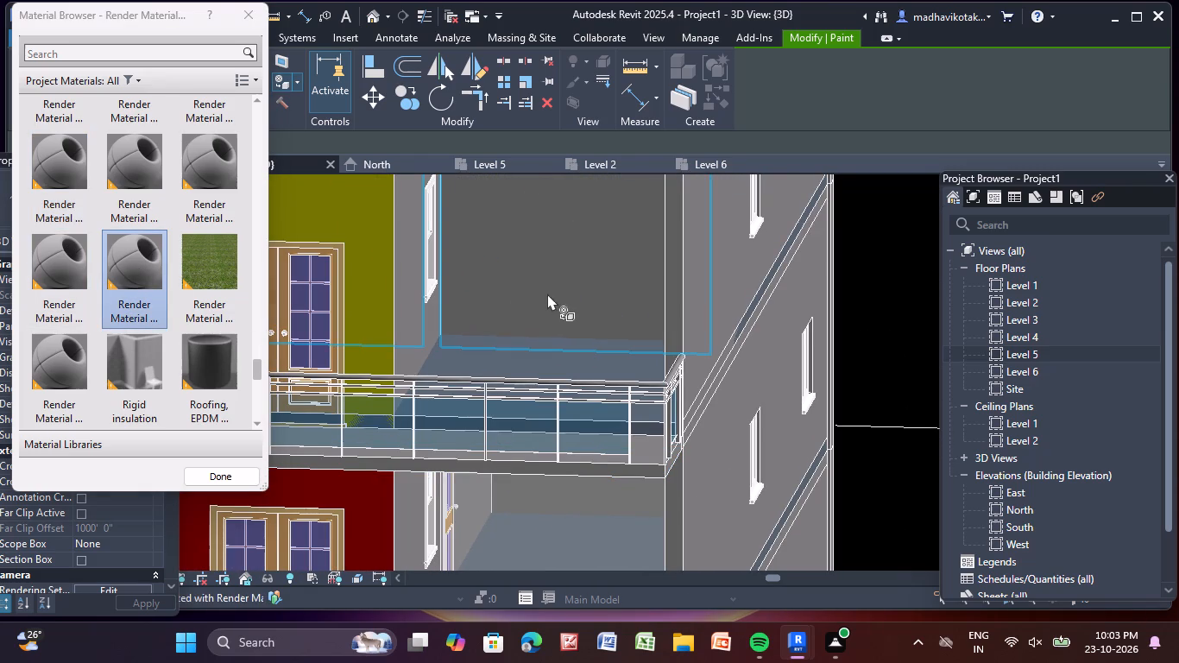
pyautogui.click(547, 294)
# Paint the top storey's open-bay wall and the front walls of the ground and Level 3 storeys with the magenta Render Material.
pyautogui.moveTo(65, 256); pyautogui.dragTo(66, 256)
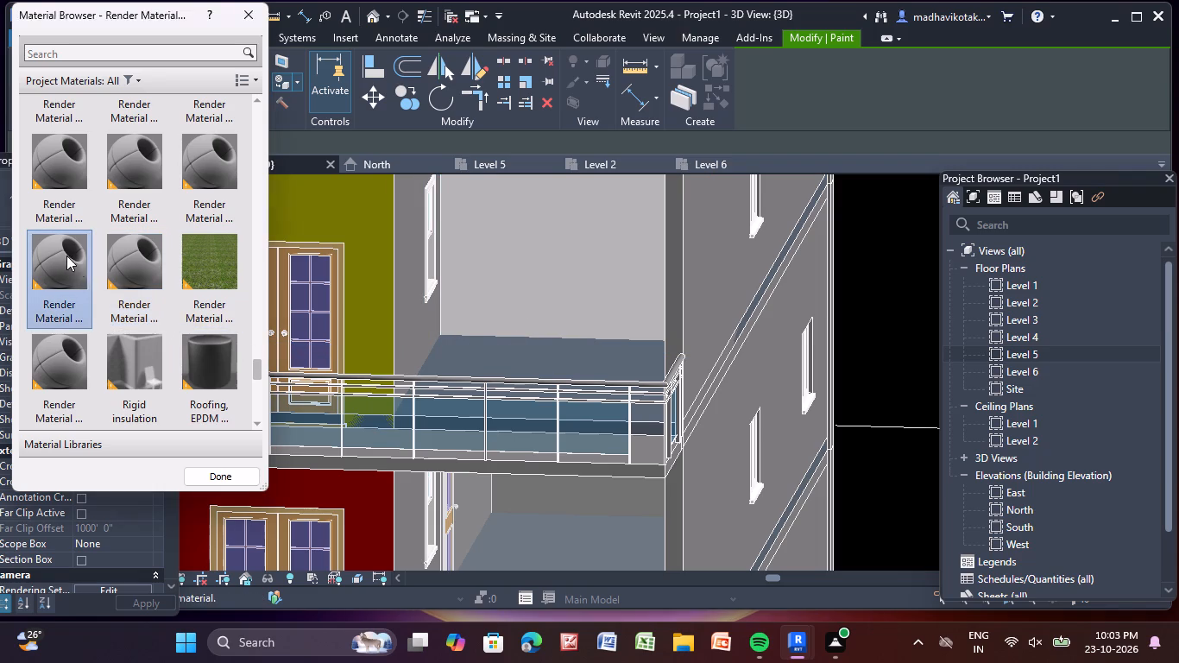
pyautogui.moveTo(66, 256); pyautogui.dragTo(81, 263)
pyautogui.click(606, 294)
pyautogui.scroll(-3, 597, 296)
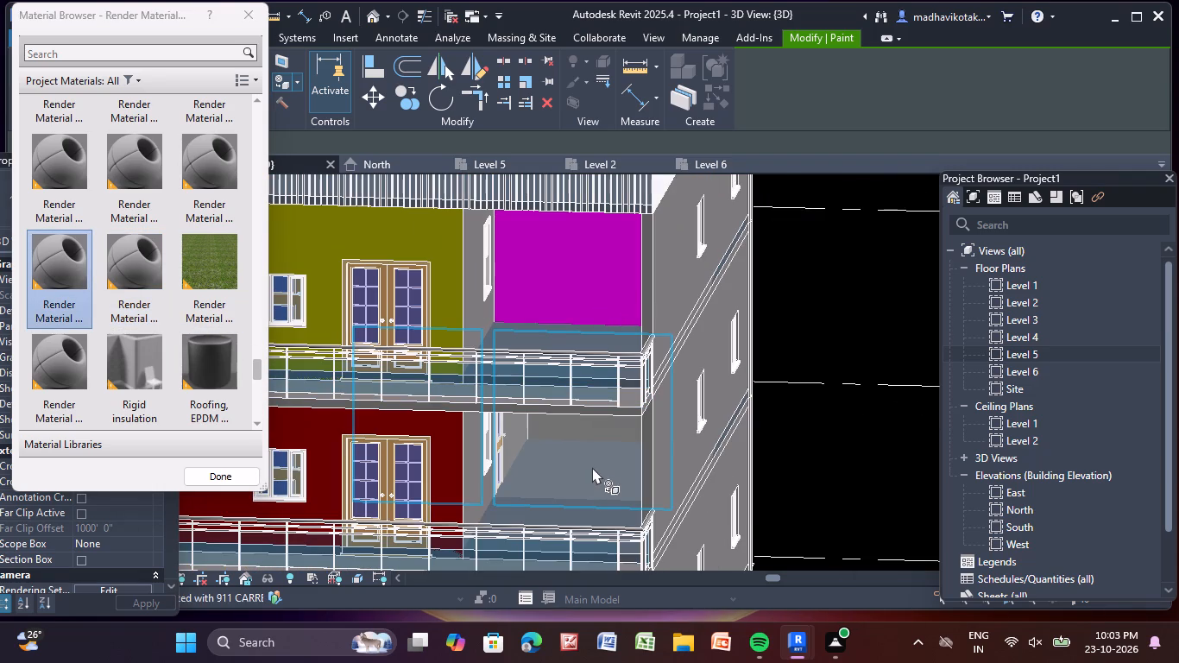
pyautogui.moveTo(592, 464); pyautogui.dragTo(617, 372, button='middle')
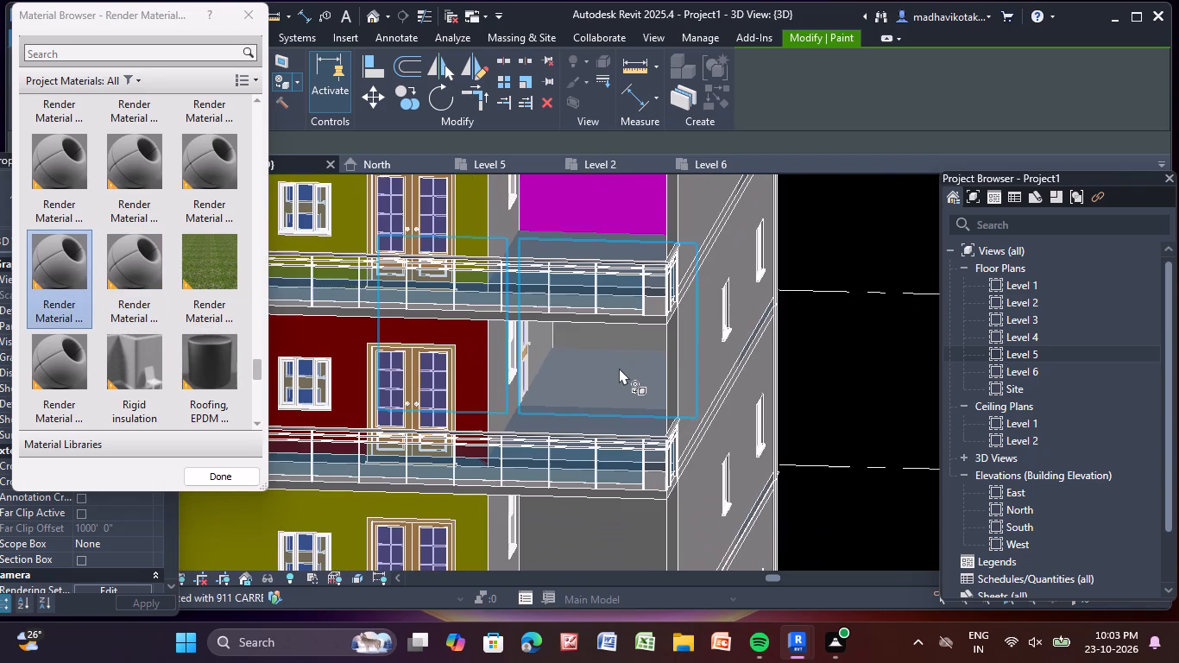
pyautogui.keyDown('shift'); pyautogui.moveTo(619, 368); pyautogui.dragTo(636, 313, button='middle'); pyautogui.keyUp('shift')
pyautogui.scroll(-3, 636, 317)
pyautogui.moveTo(637, 321); pyautogui.dragTo(905, 377, button='middle')
pyautogui.scroll(-1, 895, 388)
pyautogui.moveTo(889, 391); pyautogui.dragTo(850, 376, button='middle')
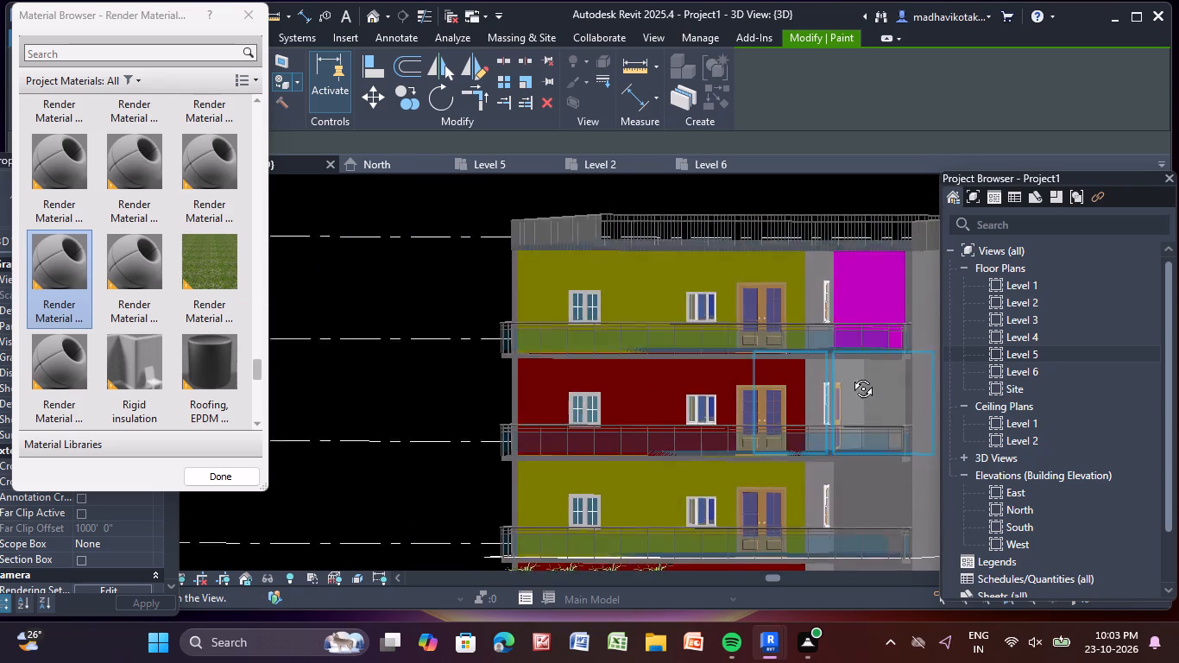
pyautogui.moveTo(850, 376); pyautogui.dragTo(856, 408, button='middle')
pyautogui.scroll(-3, 856, 408)
pyautogui.moveTo(856, 406); pyautogui.dragTo(740, 303, button='middle')
pyautogui.keyDown('shift'); pyautogui.moveTo(743, 308); pyautogui.dragTo(752, 299, button='middle'); pyautogui.keyUp('shift')
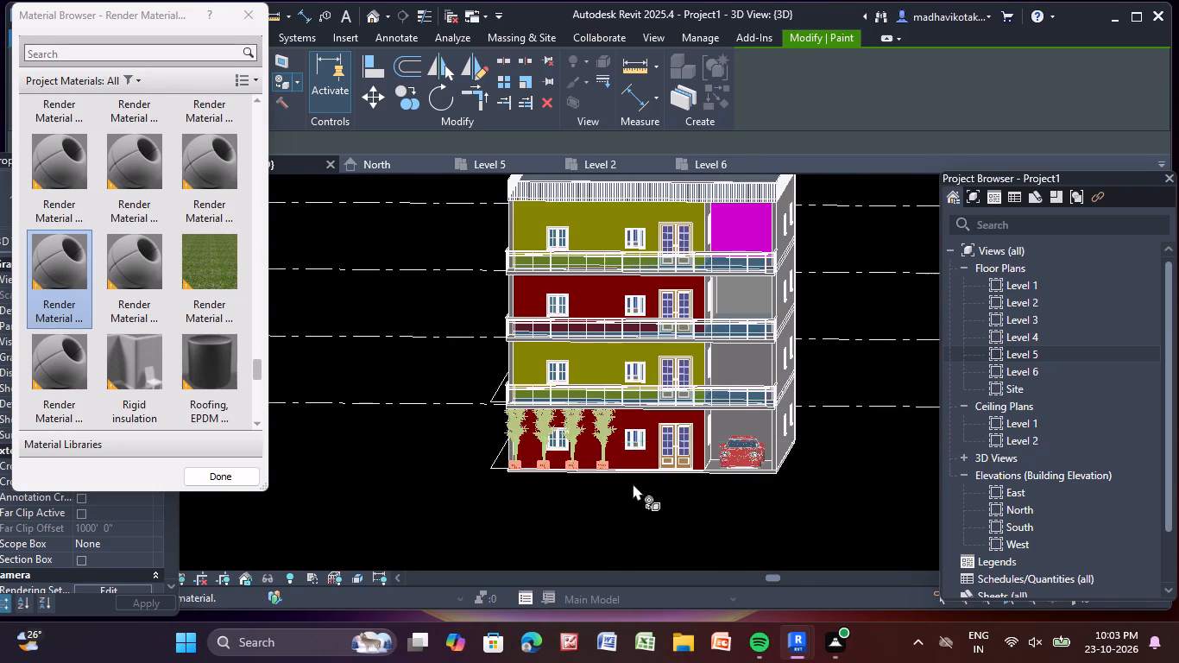
pyautogui.scroll(3, 633, 443)
pyautogui.click(619, 462)
pyautogui.scroll(-1, 610, 429)
pyautogui.moveTo(610, 430); pyautogui.dragTo(608, 478, button='middle')
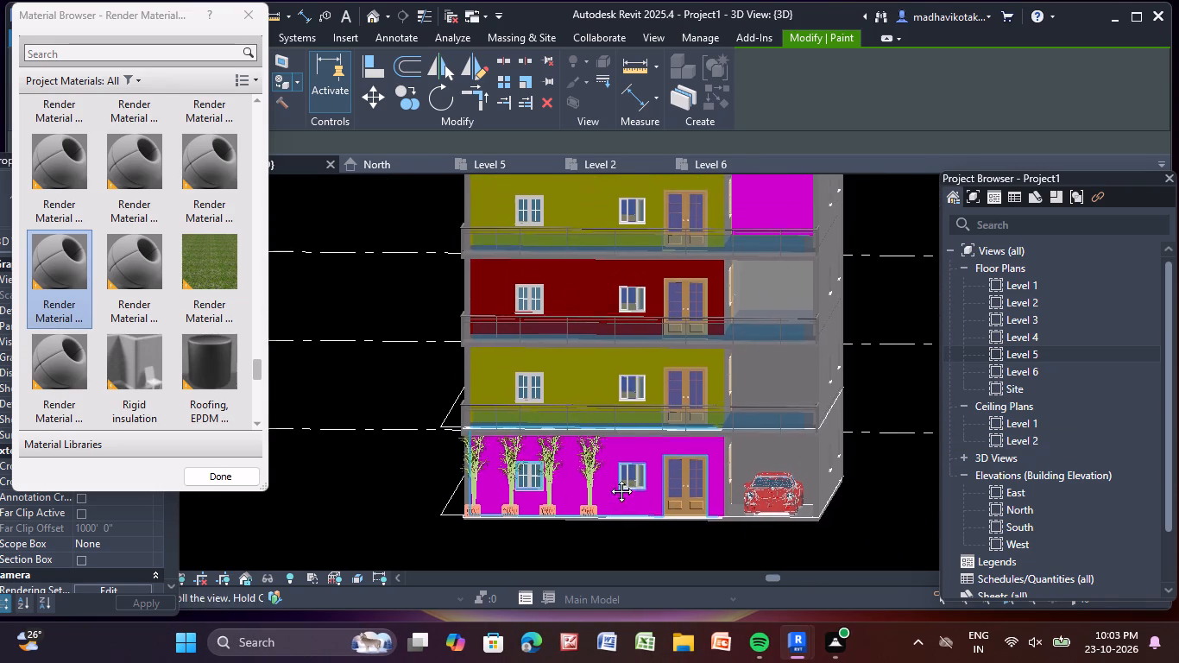
pyautogui.moveTo(608, 478); pyautogui.dragTo(610, 478, button='middle')
pyautogui.click(581, 292)
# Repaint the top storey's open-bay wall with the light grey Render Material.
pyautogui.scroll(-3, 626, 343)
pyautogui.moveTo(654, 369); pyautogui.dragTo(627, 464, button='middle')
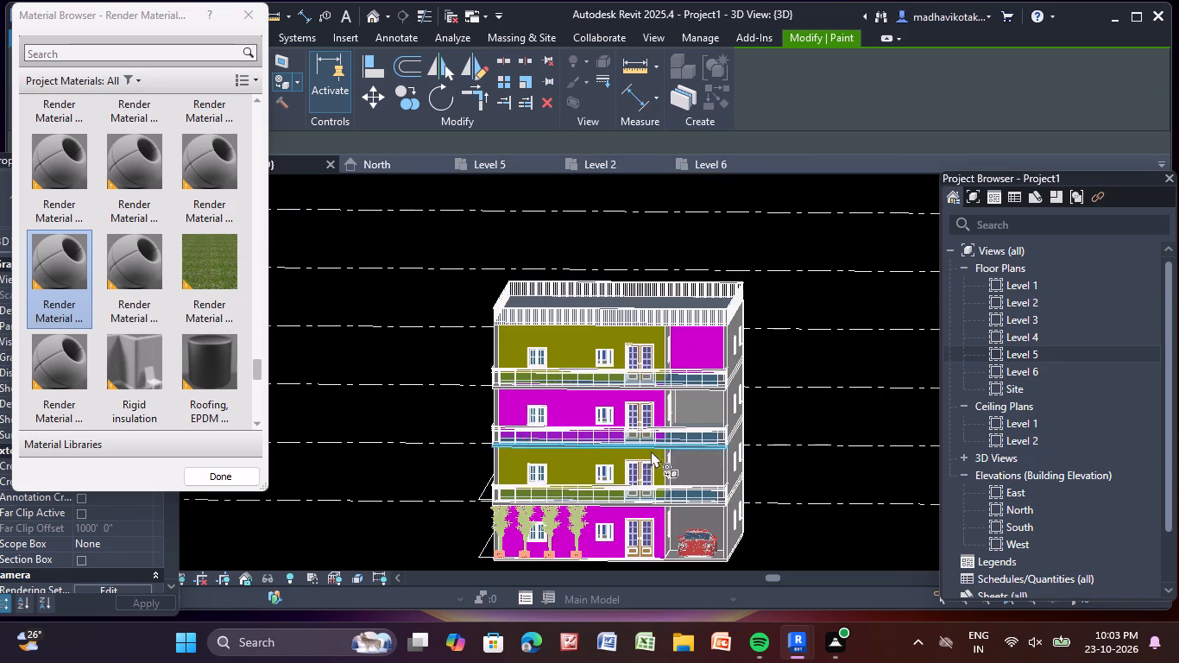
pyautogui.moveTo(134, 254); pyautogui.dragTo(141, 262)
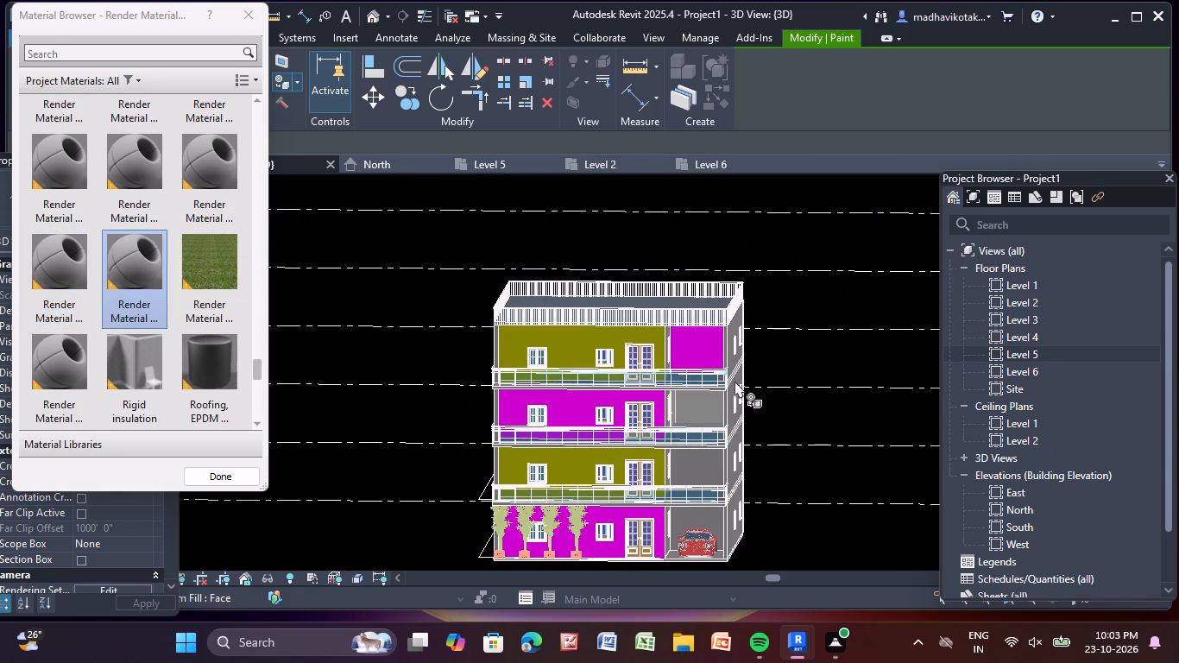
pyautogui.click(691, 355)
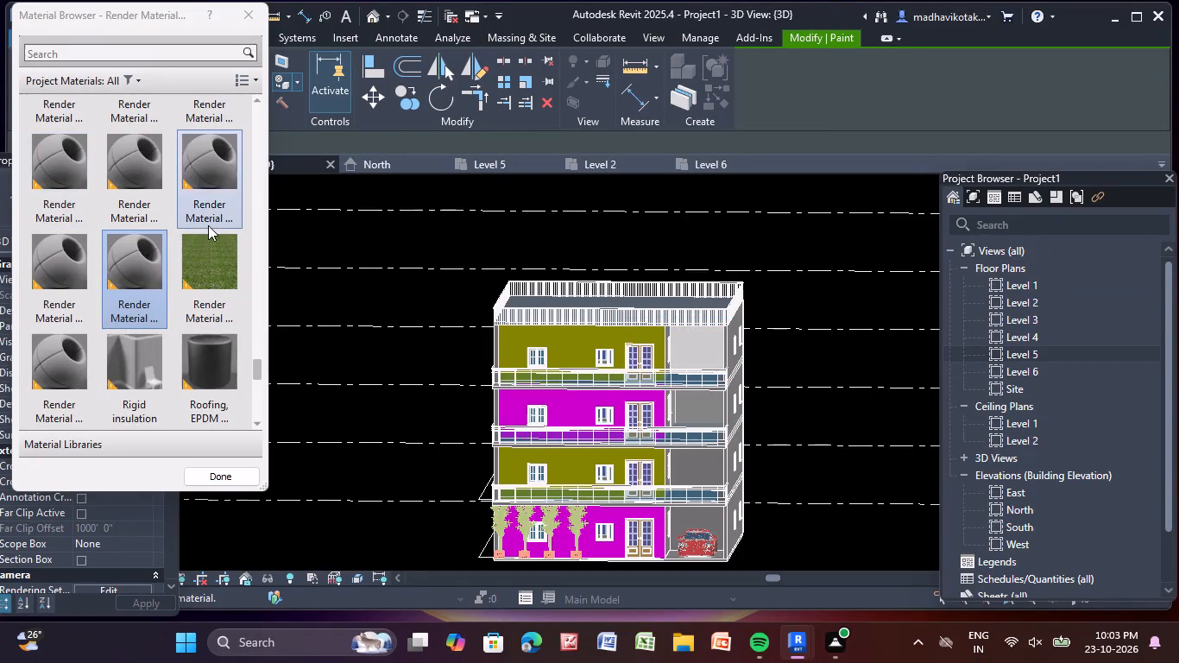
# Paint the open-bay walls of the top storey and the Level 2 storey with the bright red Render Material.
pyautogui.scroll(1, 205, 224)
pyautogui.scroll(-3, 194, 225)
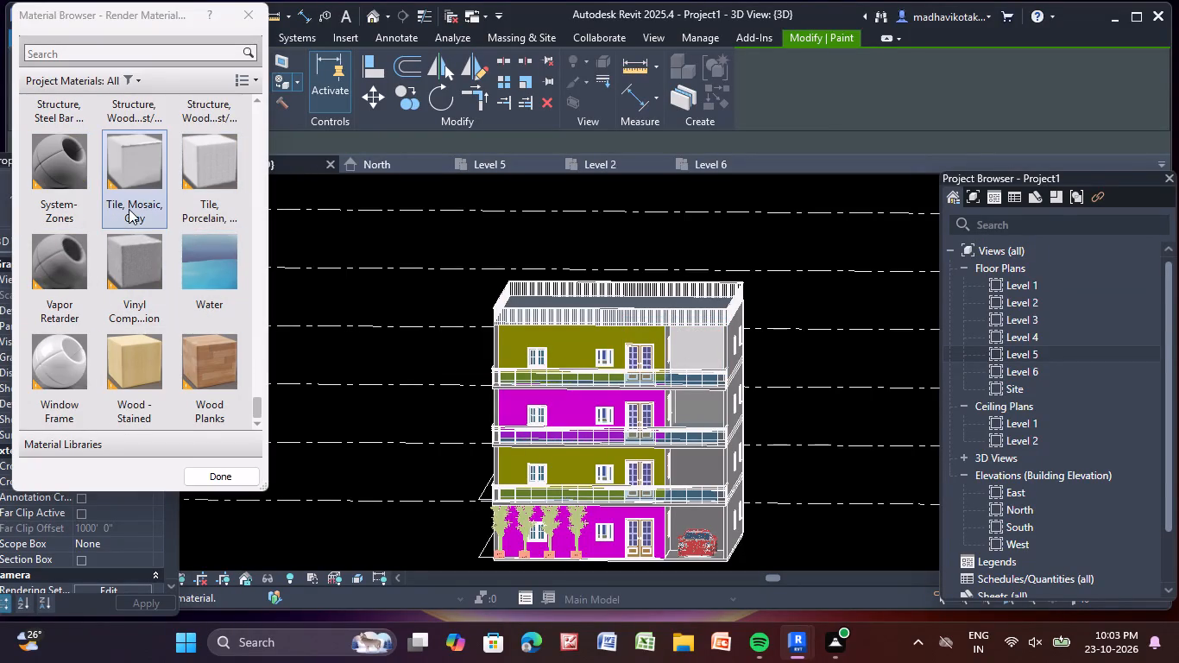
pyautogui.scroll(2, 129, 209)
pyautogui.click(200, 175)
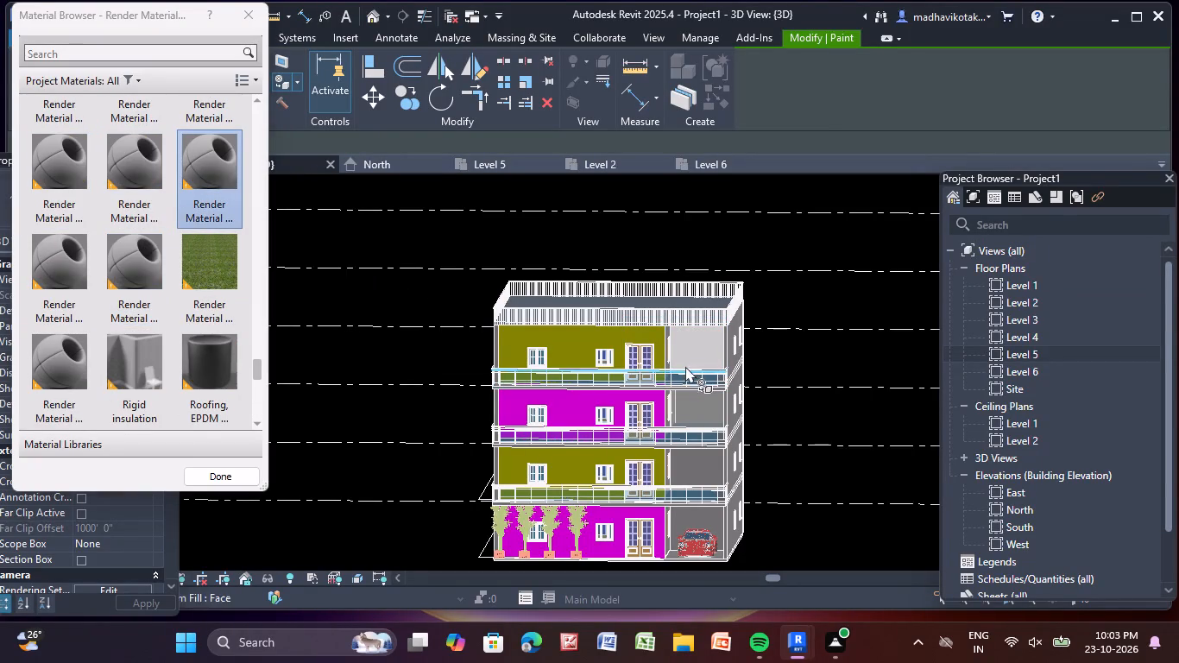
pyautogui.click(691, 351)
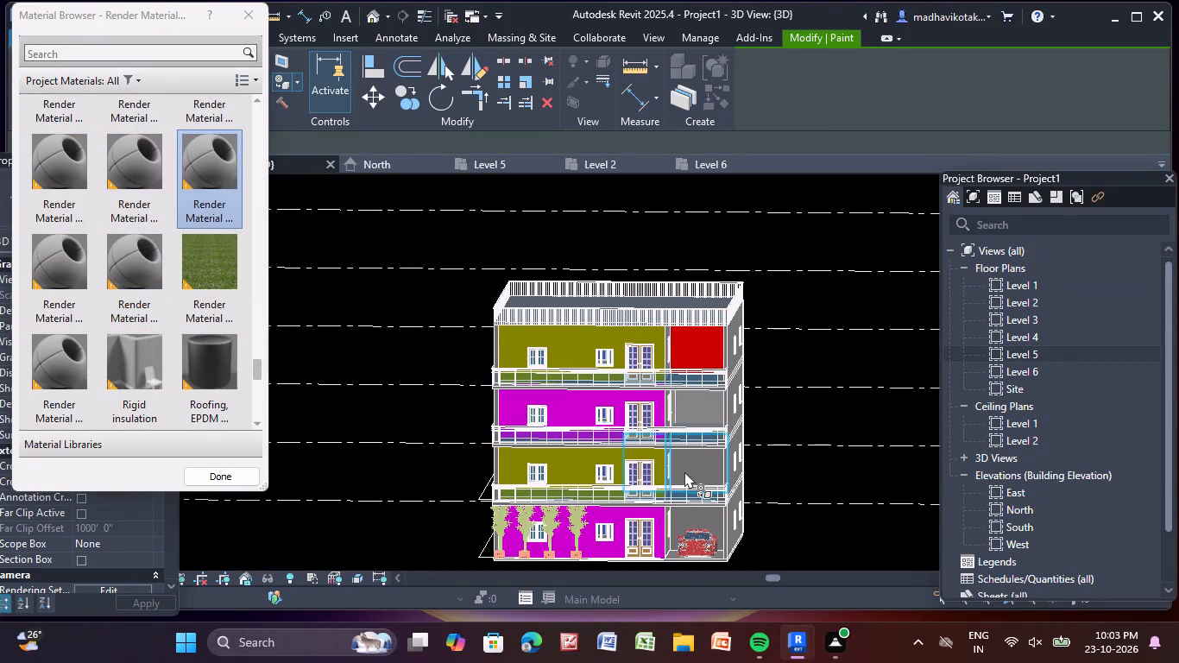
pyautogui.click(684, 471)
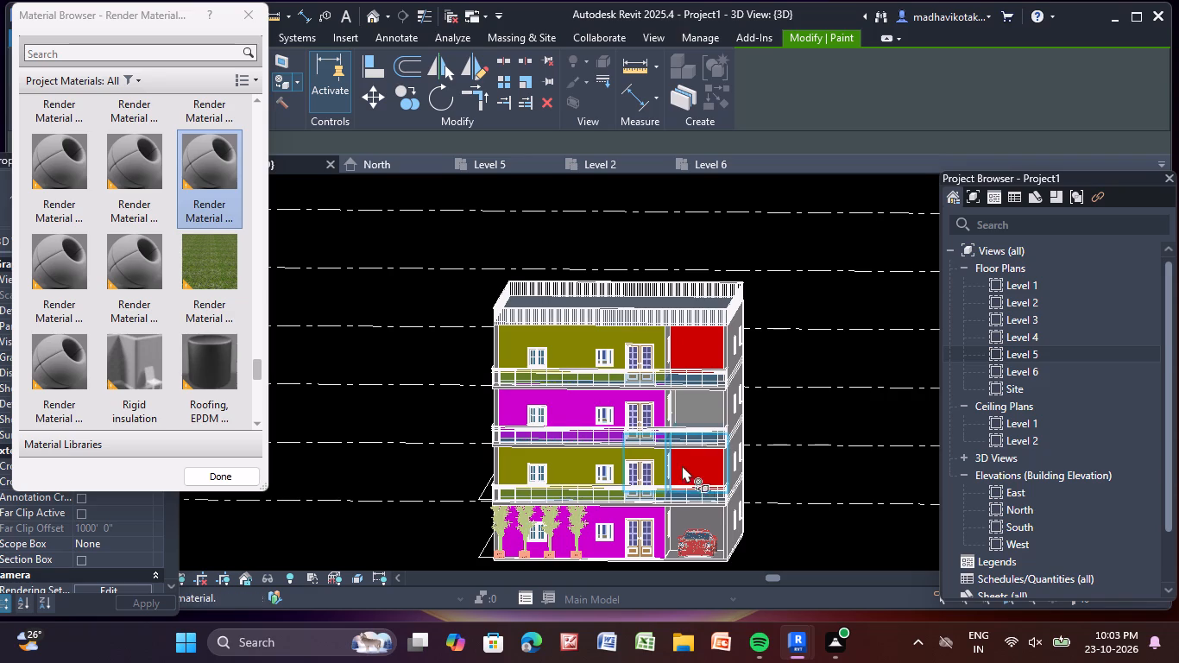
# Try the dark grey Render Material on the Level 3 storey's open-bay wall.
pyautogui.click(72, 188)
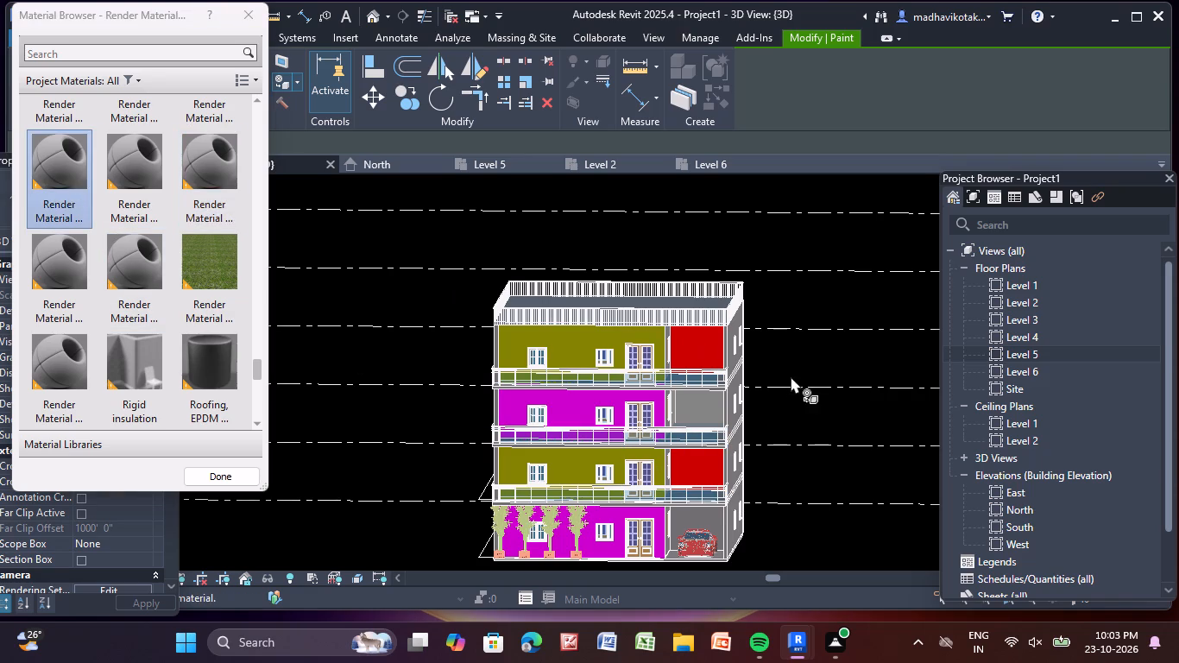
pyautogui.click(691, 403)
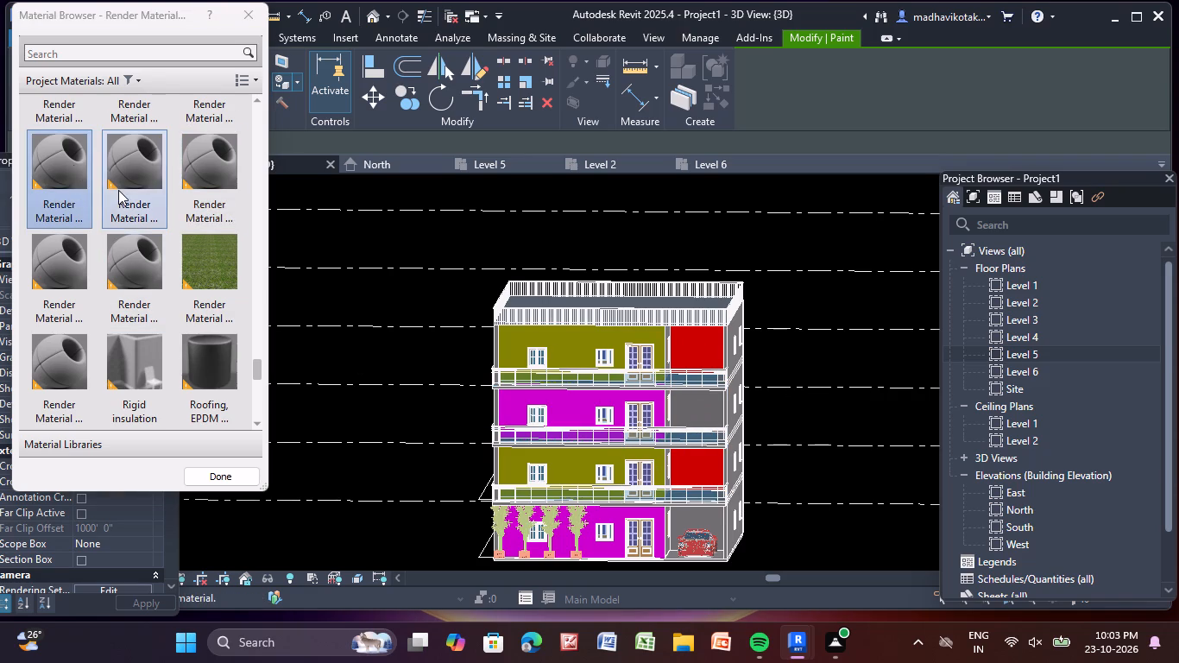
# Paint the open-bay walls of the Level 3 storey and the ground storey with the Parking Stripe material.
pyautogui.scroll(2, 118, 190)
pyautogui.click(131, 169)
pyautogui.click(690, 401)
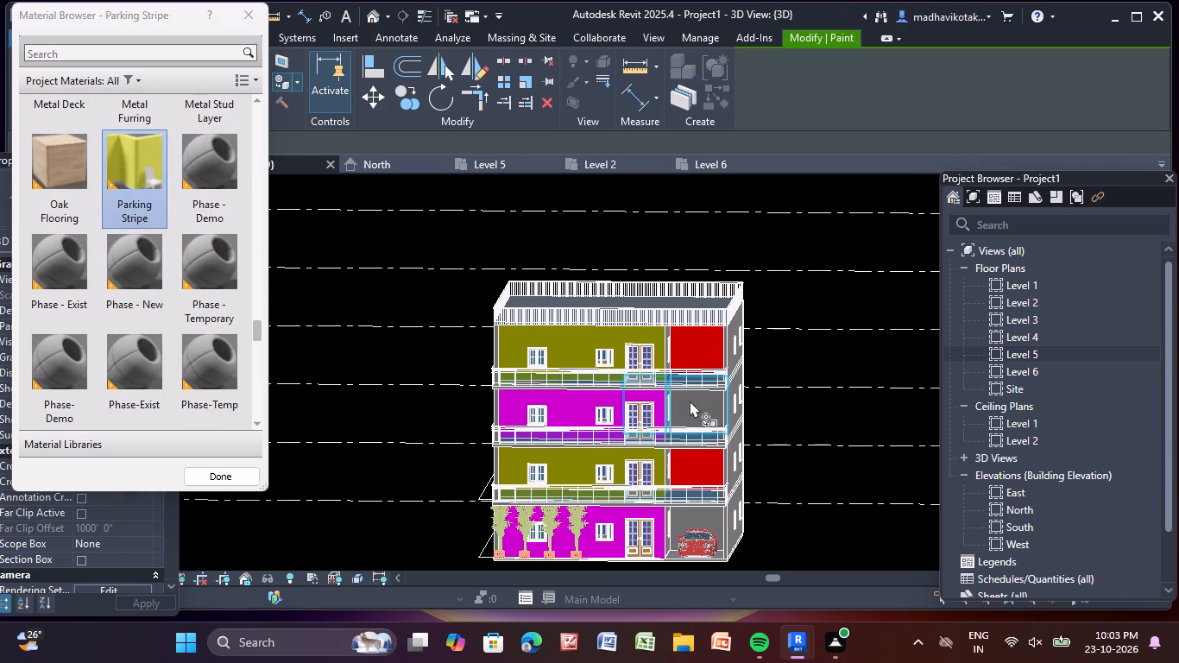
pyautogui.click(687, 521)
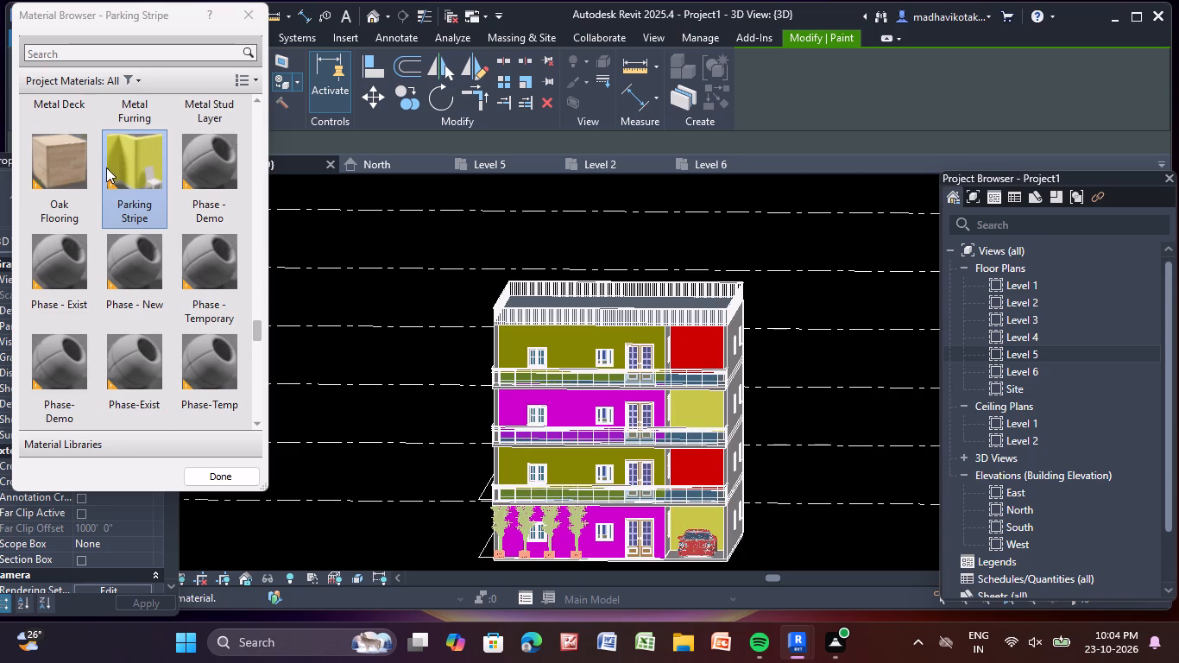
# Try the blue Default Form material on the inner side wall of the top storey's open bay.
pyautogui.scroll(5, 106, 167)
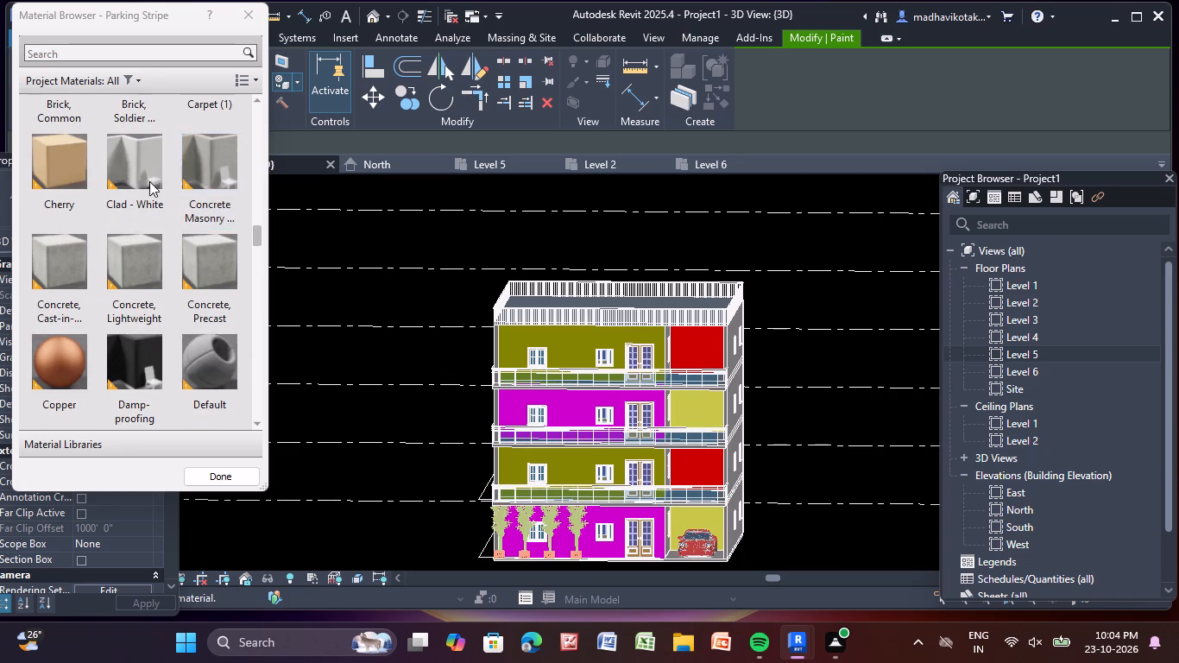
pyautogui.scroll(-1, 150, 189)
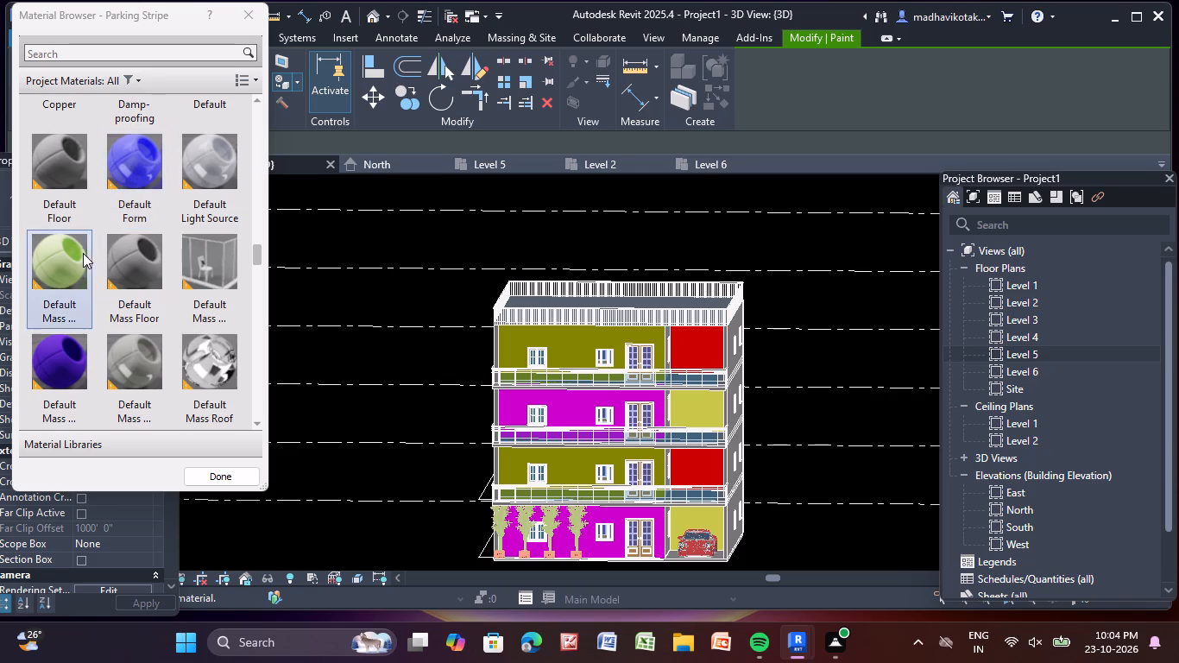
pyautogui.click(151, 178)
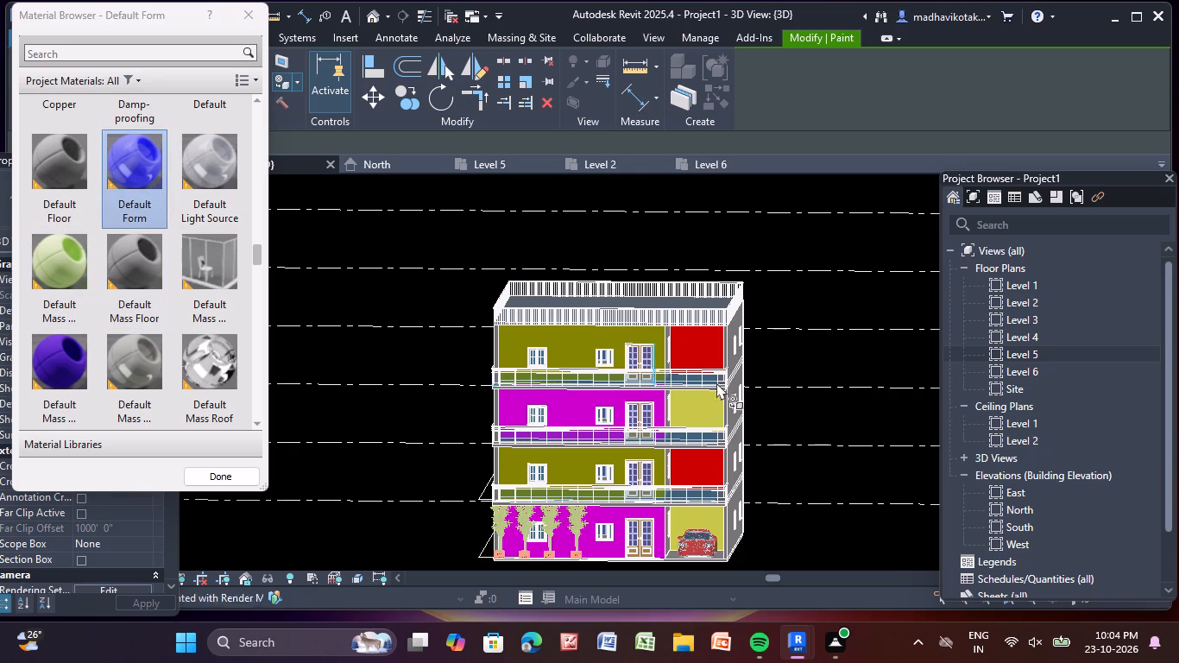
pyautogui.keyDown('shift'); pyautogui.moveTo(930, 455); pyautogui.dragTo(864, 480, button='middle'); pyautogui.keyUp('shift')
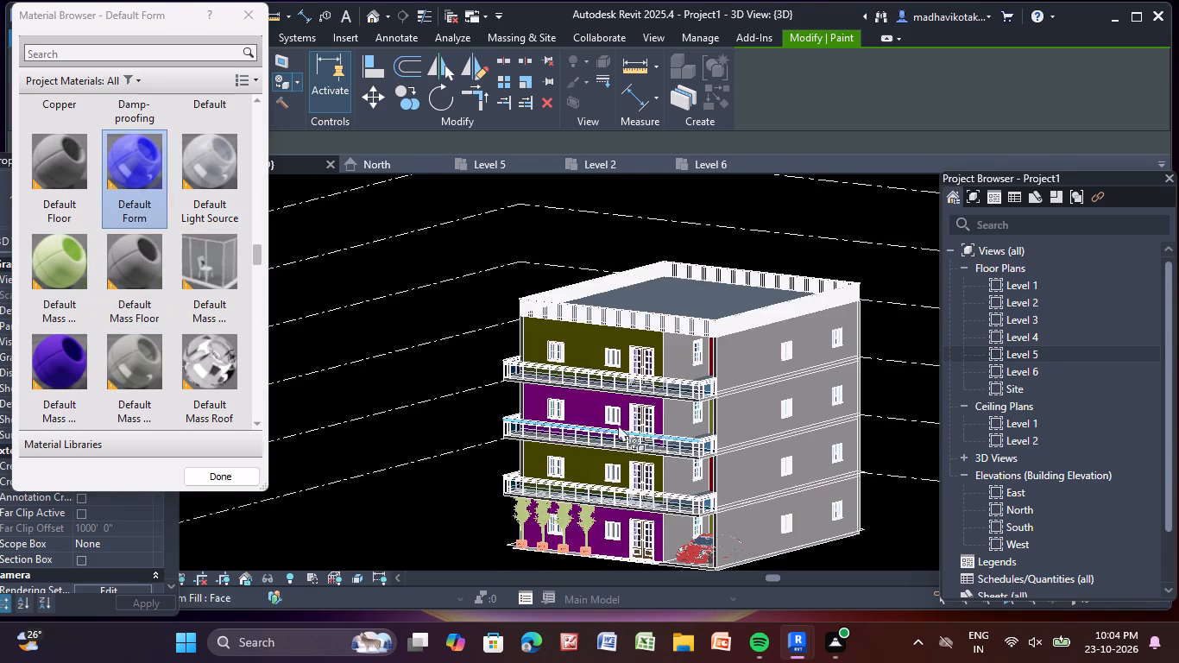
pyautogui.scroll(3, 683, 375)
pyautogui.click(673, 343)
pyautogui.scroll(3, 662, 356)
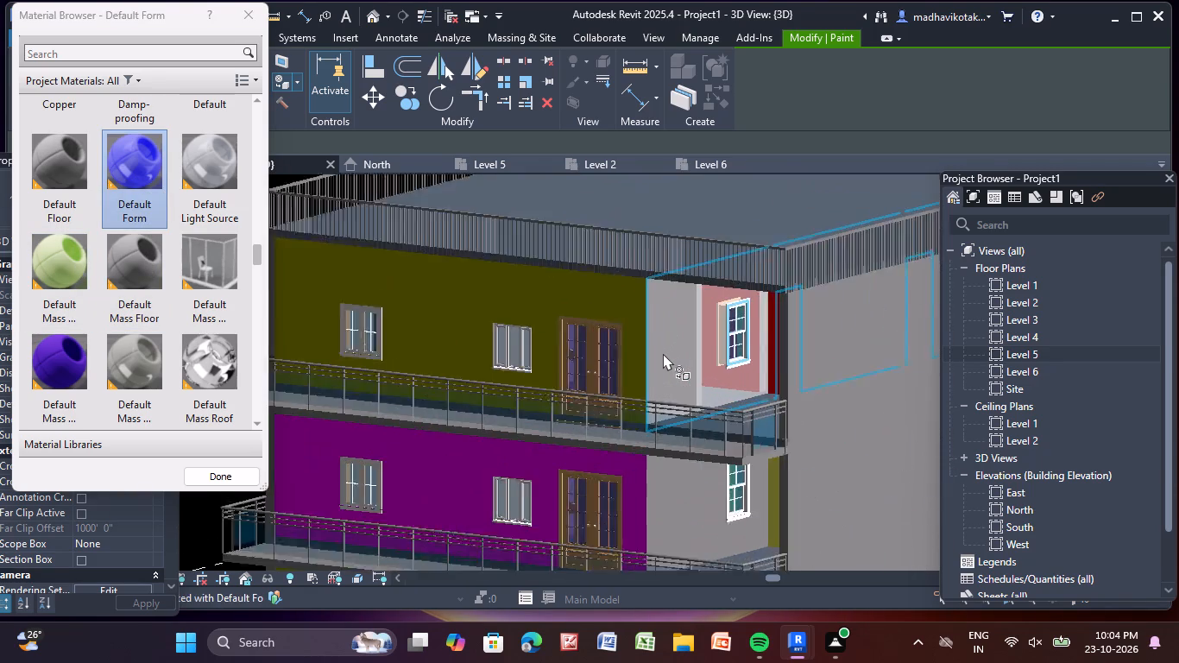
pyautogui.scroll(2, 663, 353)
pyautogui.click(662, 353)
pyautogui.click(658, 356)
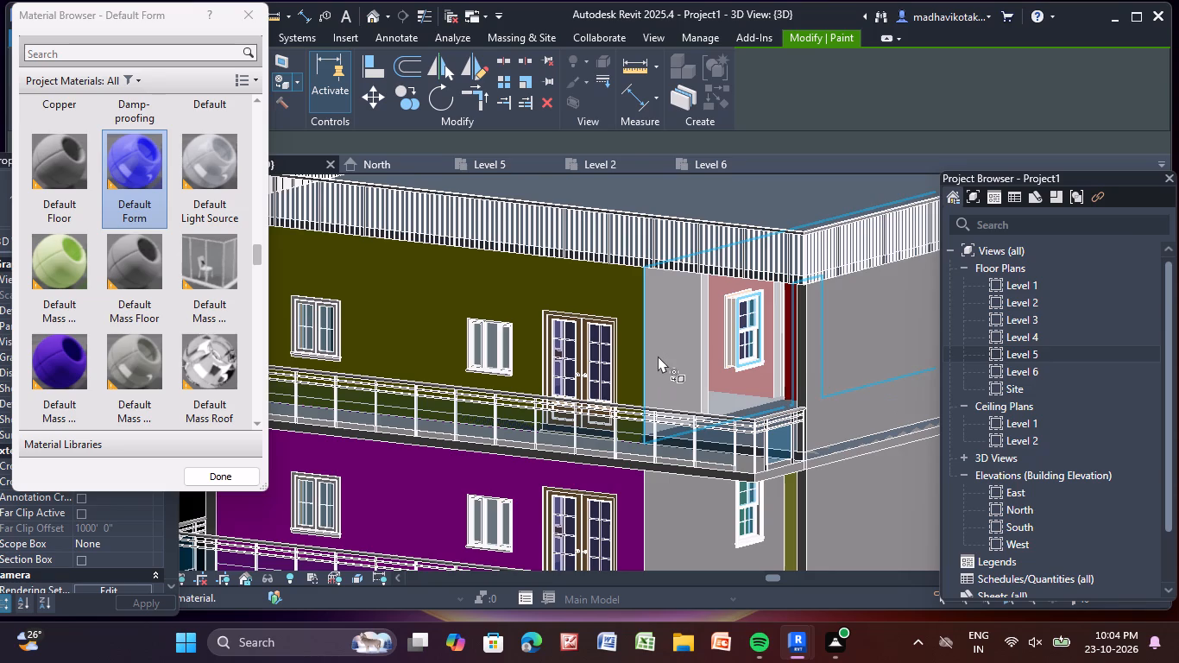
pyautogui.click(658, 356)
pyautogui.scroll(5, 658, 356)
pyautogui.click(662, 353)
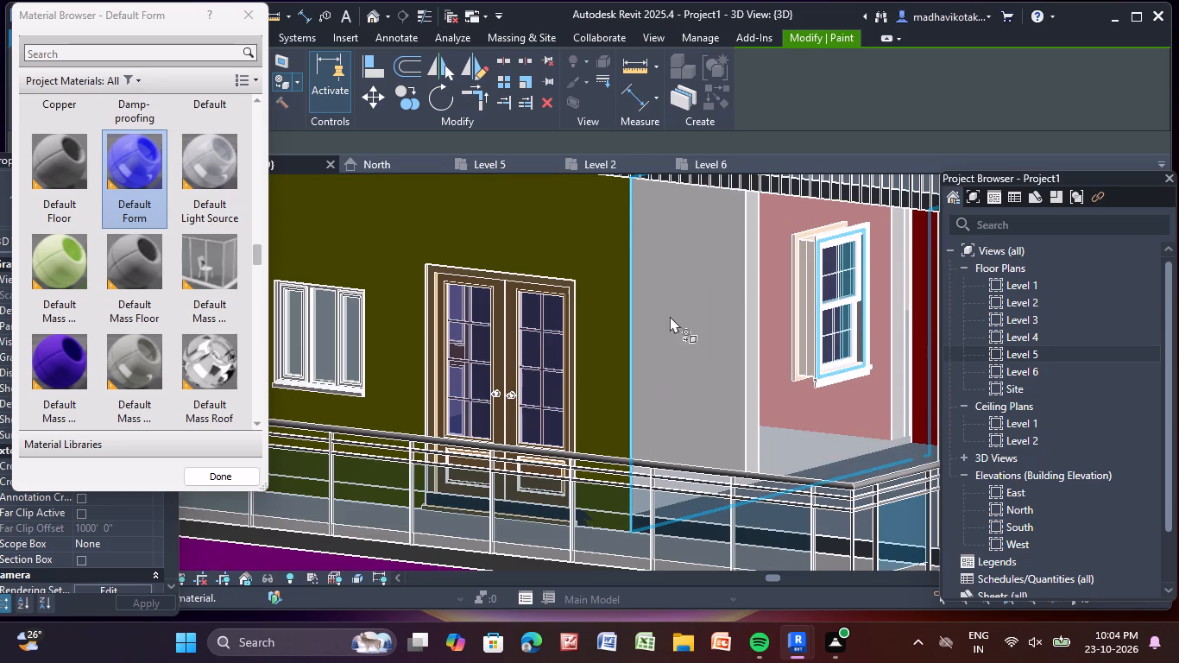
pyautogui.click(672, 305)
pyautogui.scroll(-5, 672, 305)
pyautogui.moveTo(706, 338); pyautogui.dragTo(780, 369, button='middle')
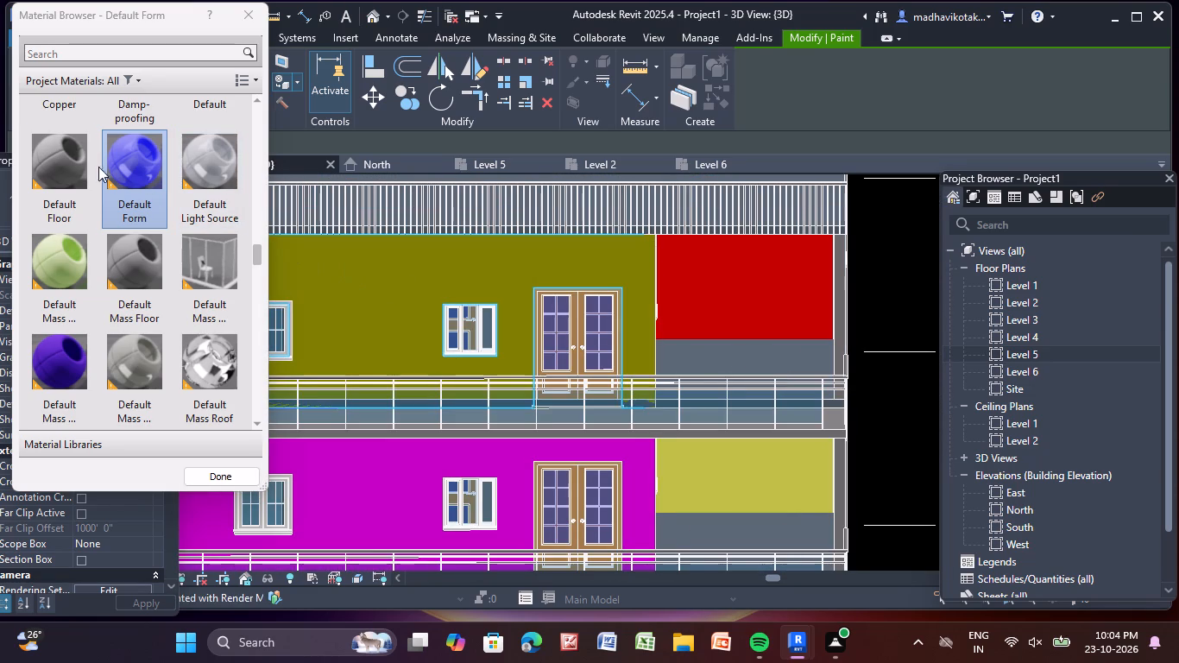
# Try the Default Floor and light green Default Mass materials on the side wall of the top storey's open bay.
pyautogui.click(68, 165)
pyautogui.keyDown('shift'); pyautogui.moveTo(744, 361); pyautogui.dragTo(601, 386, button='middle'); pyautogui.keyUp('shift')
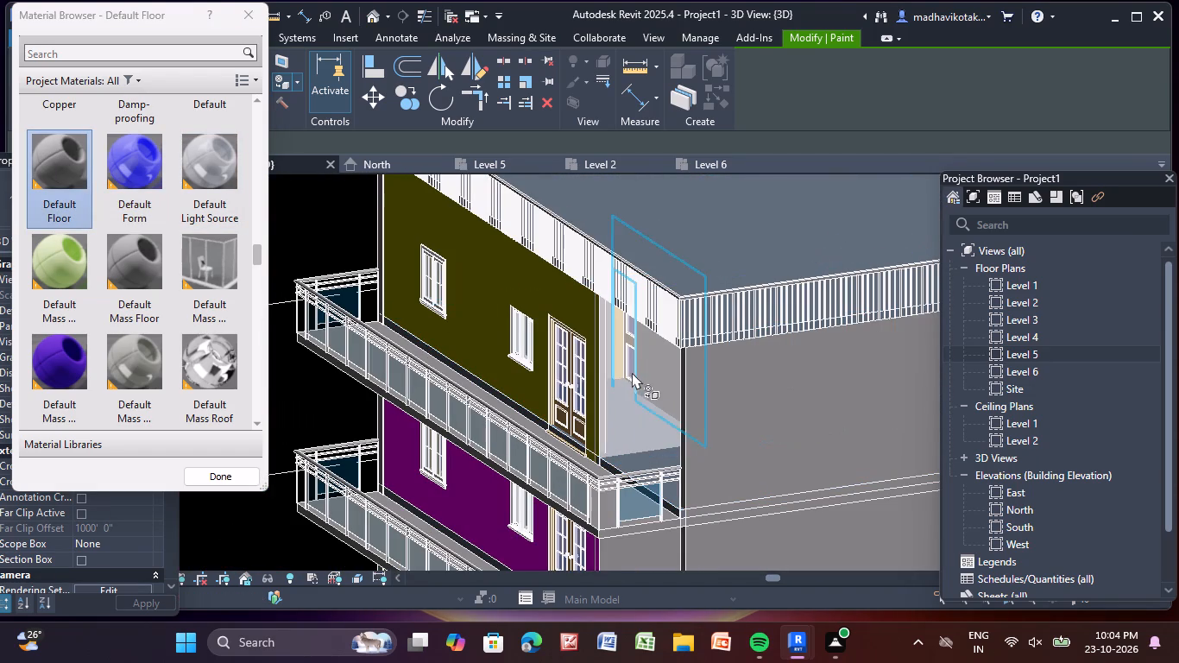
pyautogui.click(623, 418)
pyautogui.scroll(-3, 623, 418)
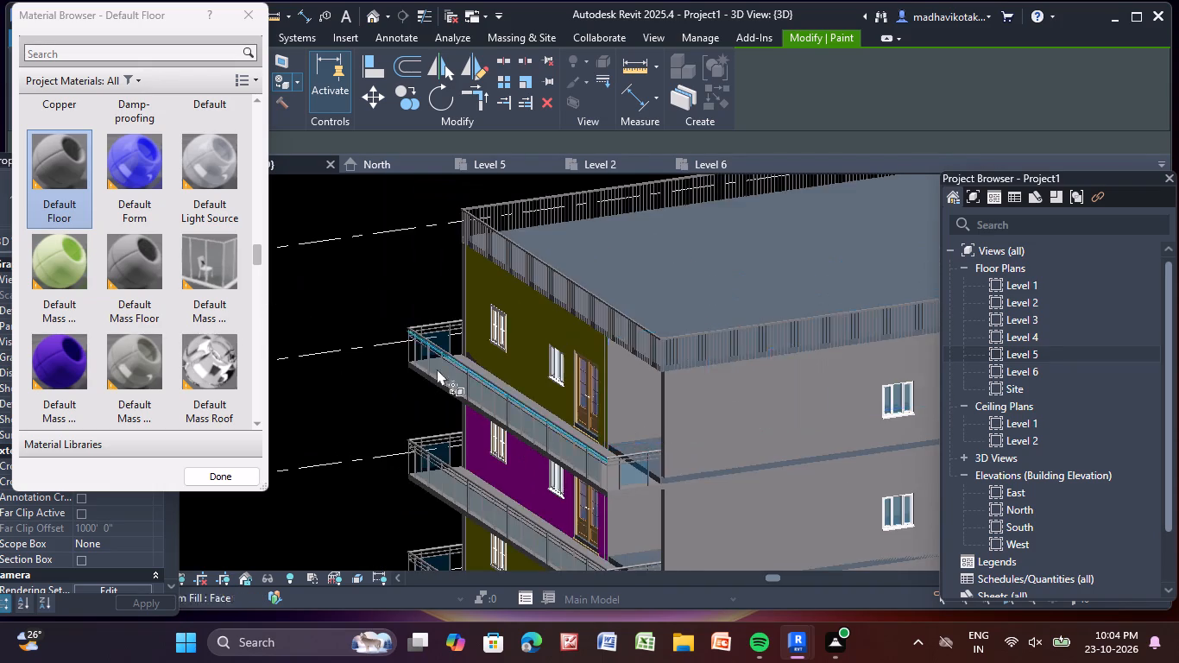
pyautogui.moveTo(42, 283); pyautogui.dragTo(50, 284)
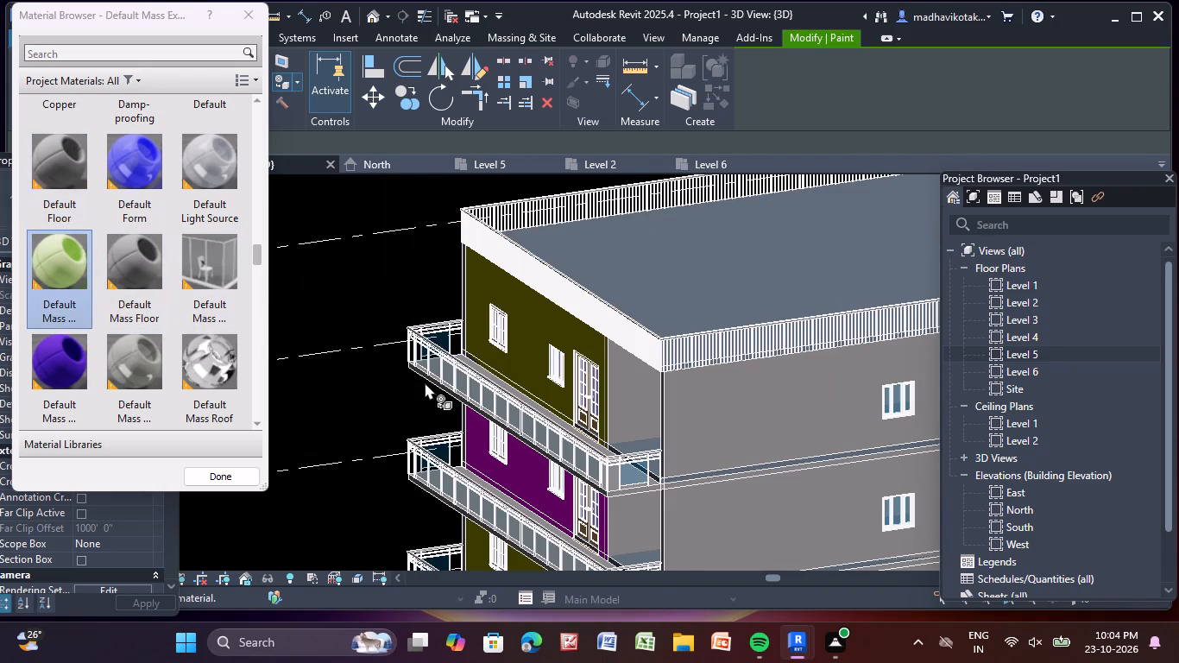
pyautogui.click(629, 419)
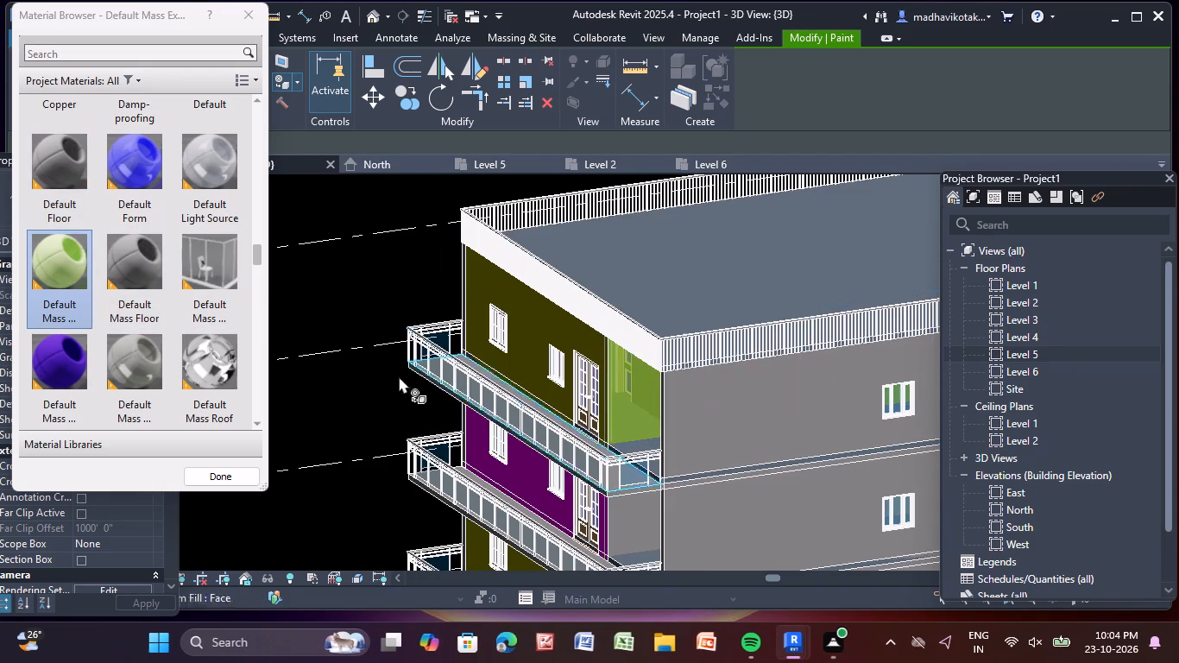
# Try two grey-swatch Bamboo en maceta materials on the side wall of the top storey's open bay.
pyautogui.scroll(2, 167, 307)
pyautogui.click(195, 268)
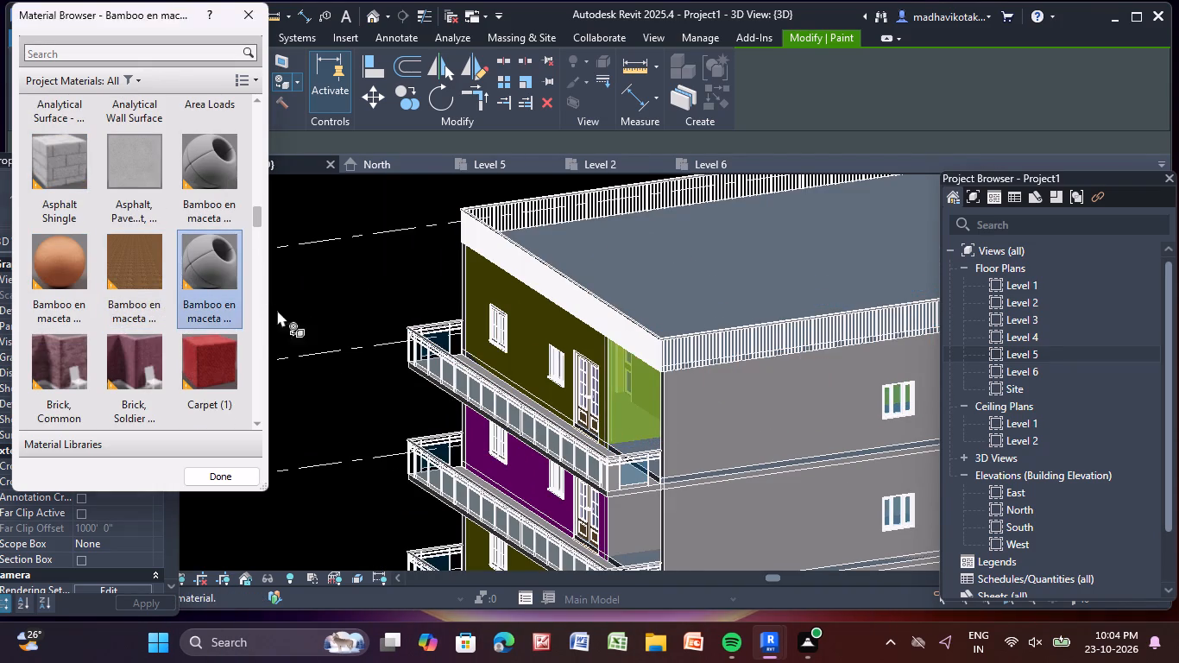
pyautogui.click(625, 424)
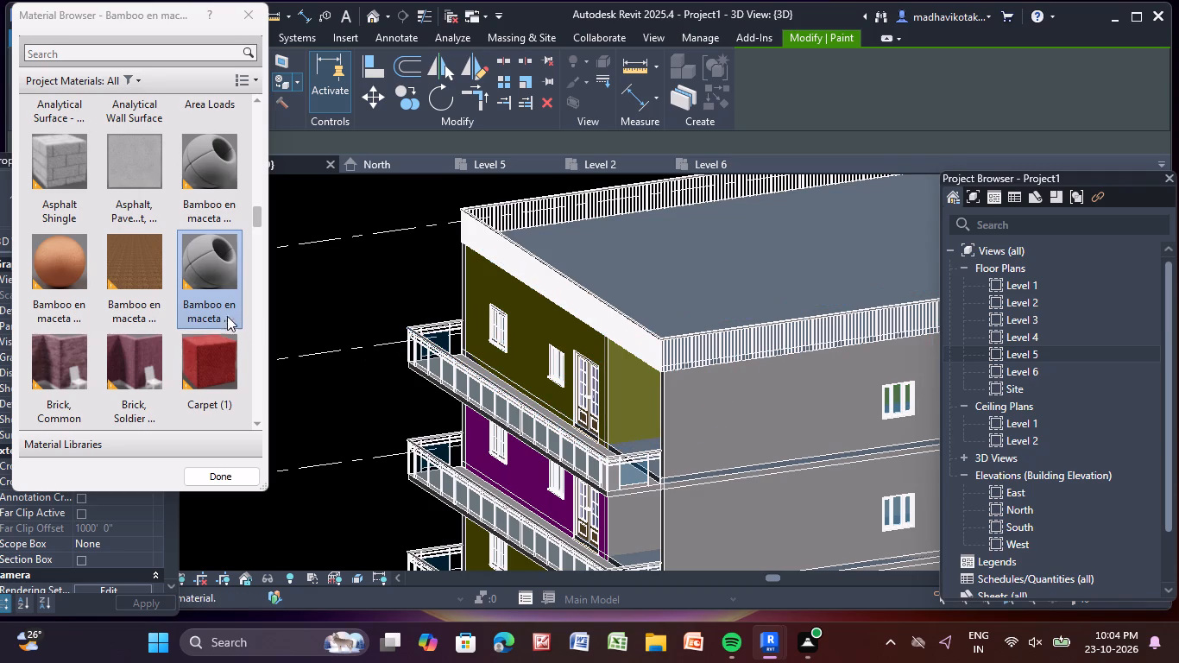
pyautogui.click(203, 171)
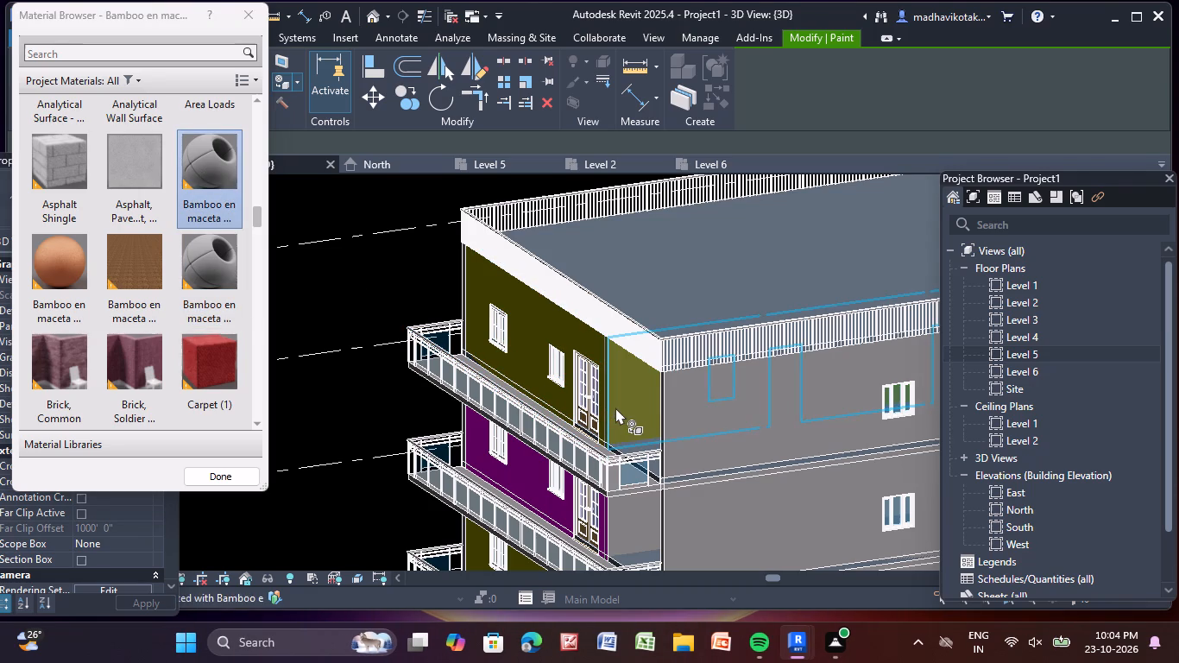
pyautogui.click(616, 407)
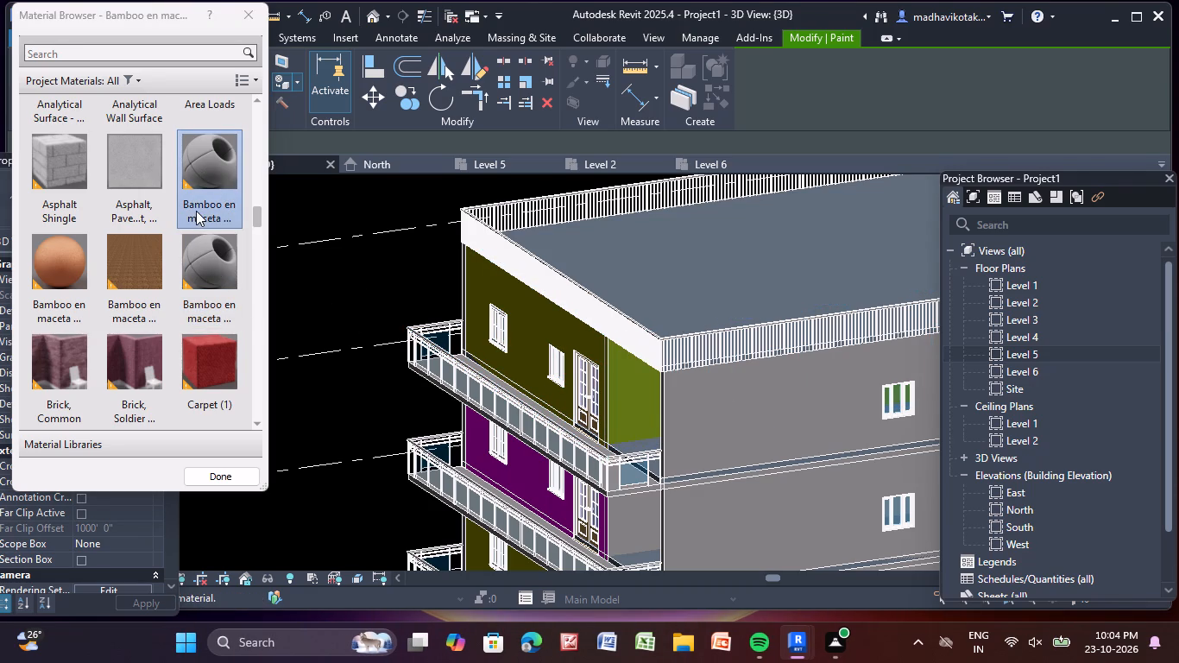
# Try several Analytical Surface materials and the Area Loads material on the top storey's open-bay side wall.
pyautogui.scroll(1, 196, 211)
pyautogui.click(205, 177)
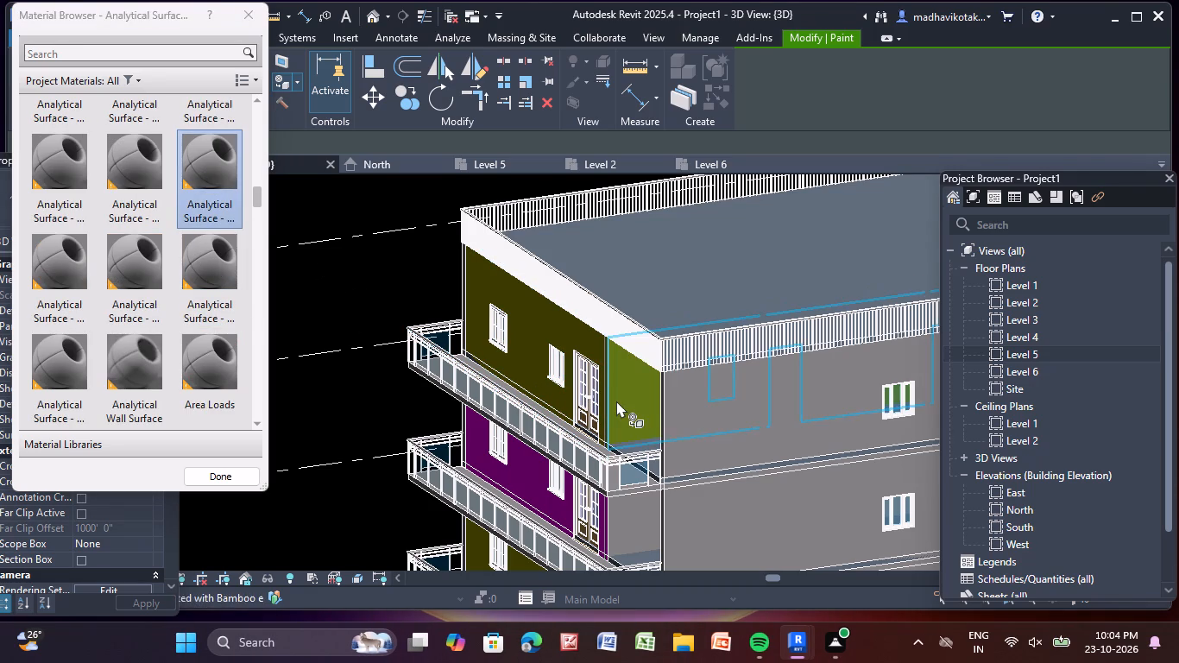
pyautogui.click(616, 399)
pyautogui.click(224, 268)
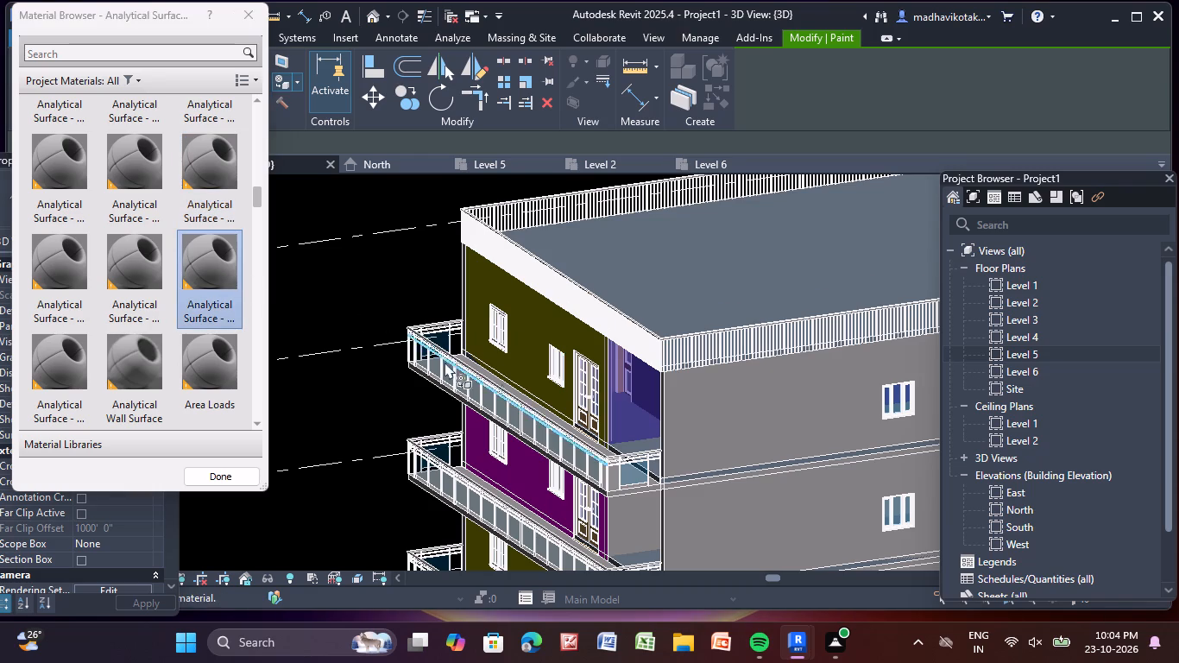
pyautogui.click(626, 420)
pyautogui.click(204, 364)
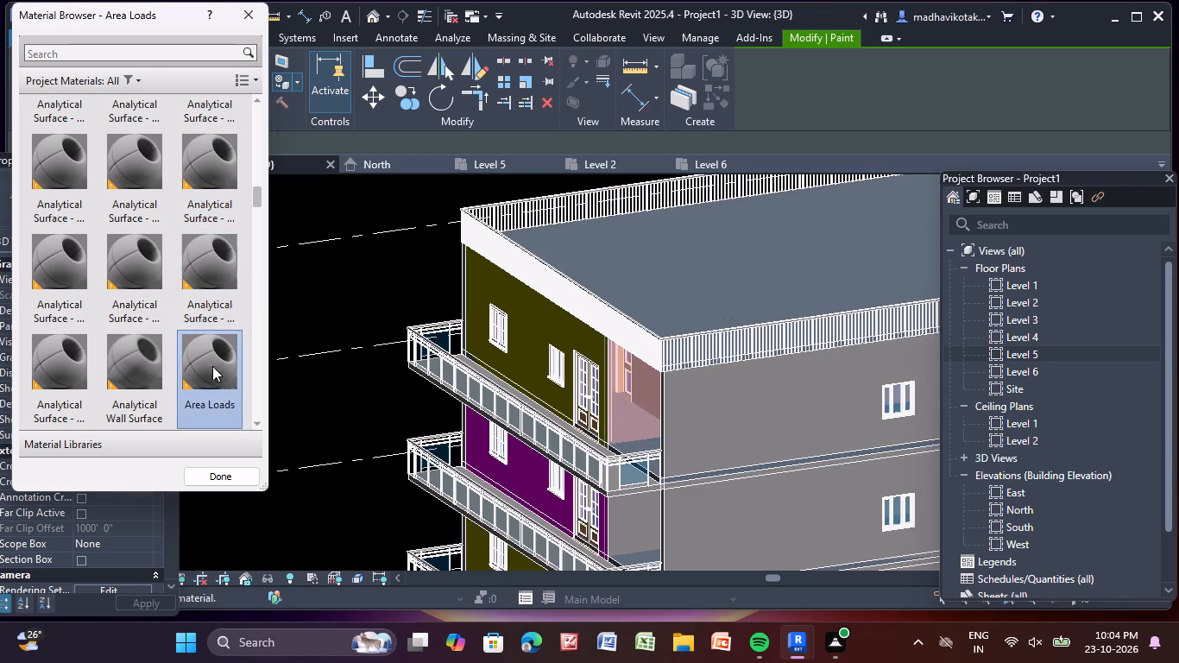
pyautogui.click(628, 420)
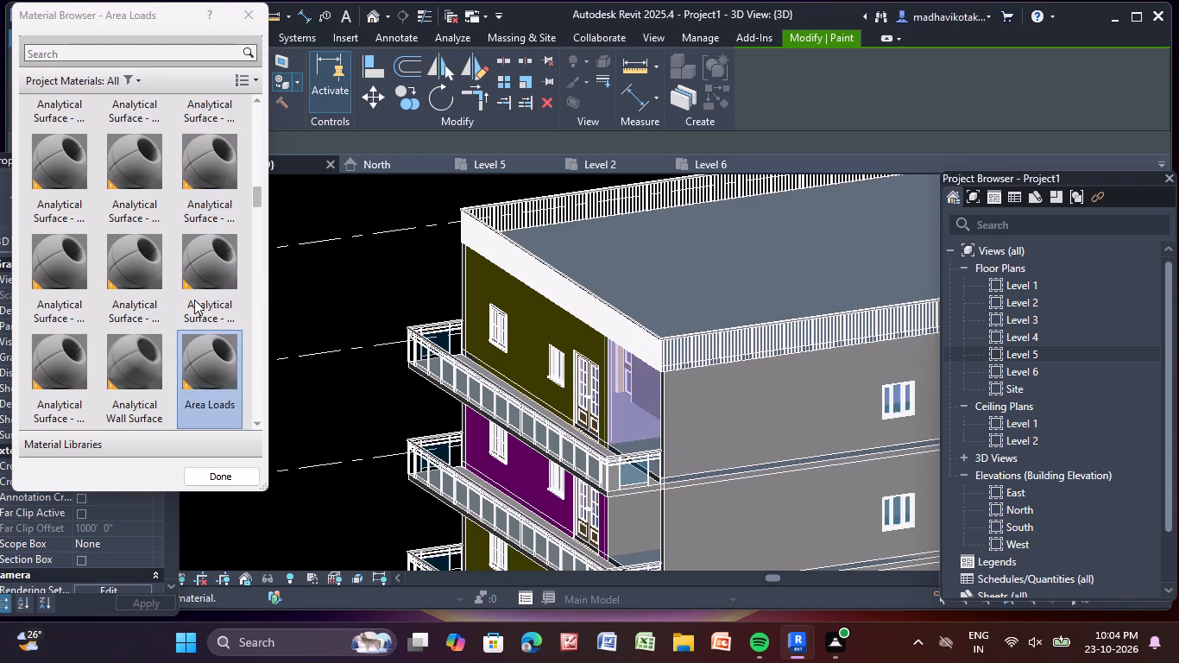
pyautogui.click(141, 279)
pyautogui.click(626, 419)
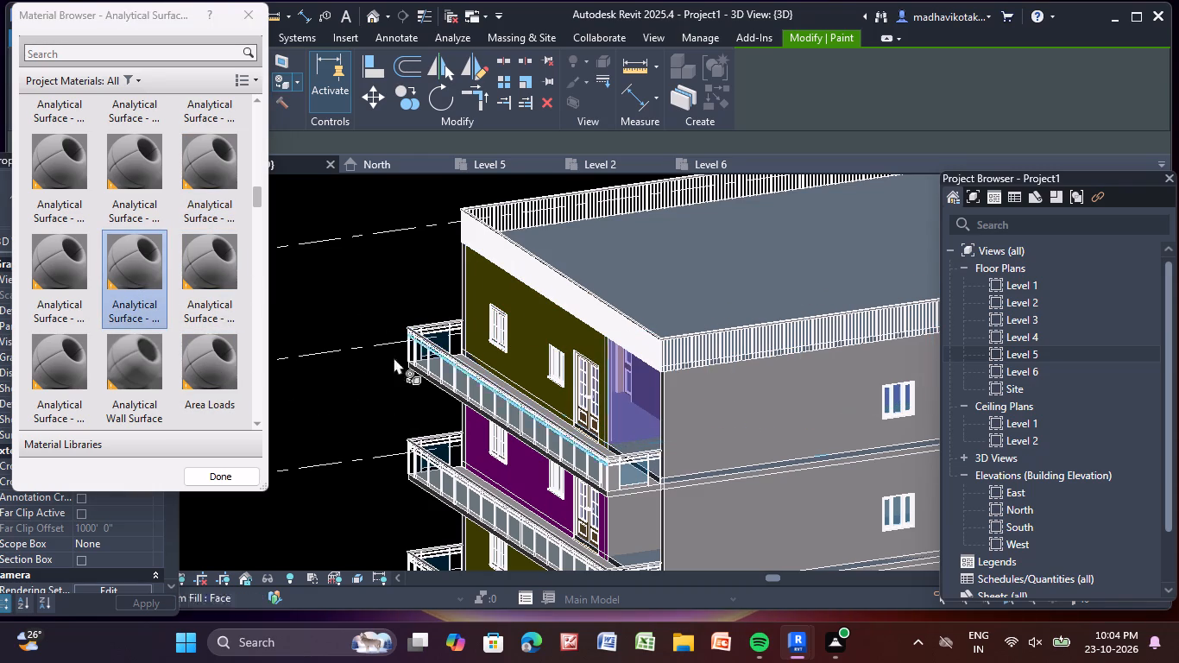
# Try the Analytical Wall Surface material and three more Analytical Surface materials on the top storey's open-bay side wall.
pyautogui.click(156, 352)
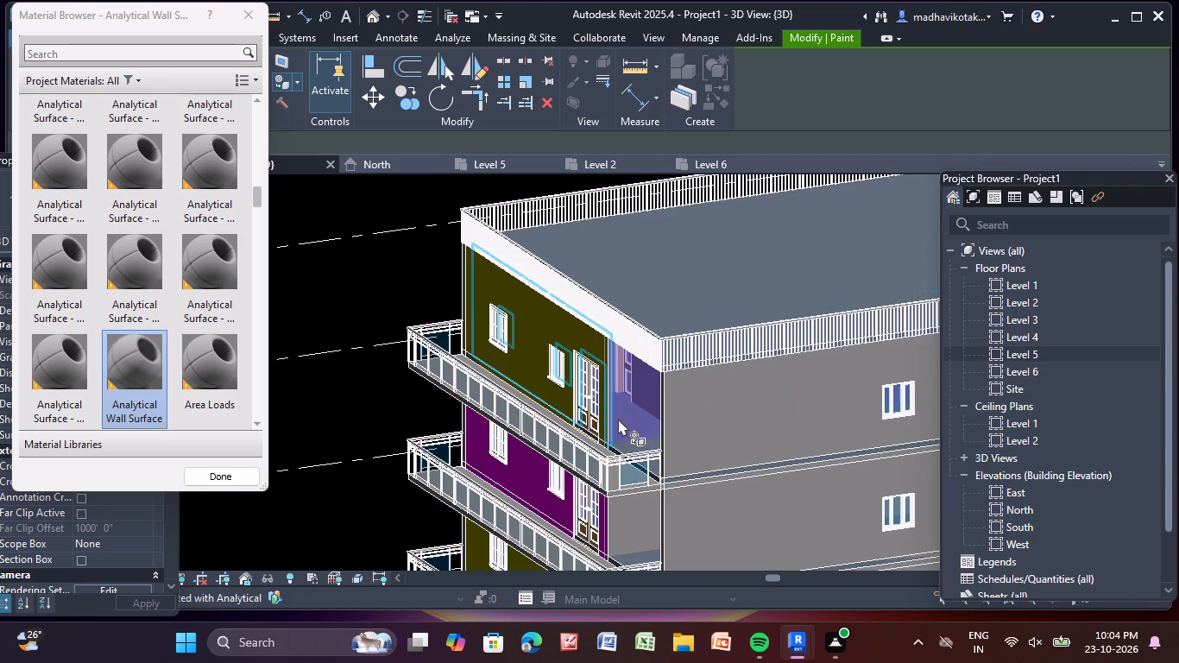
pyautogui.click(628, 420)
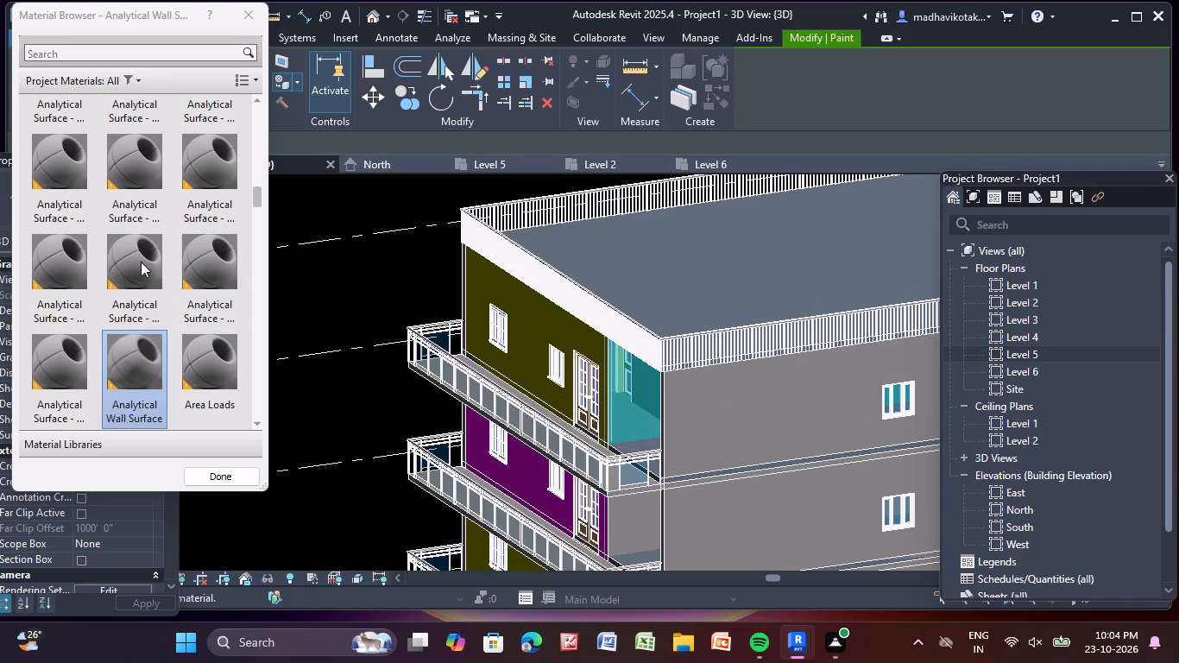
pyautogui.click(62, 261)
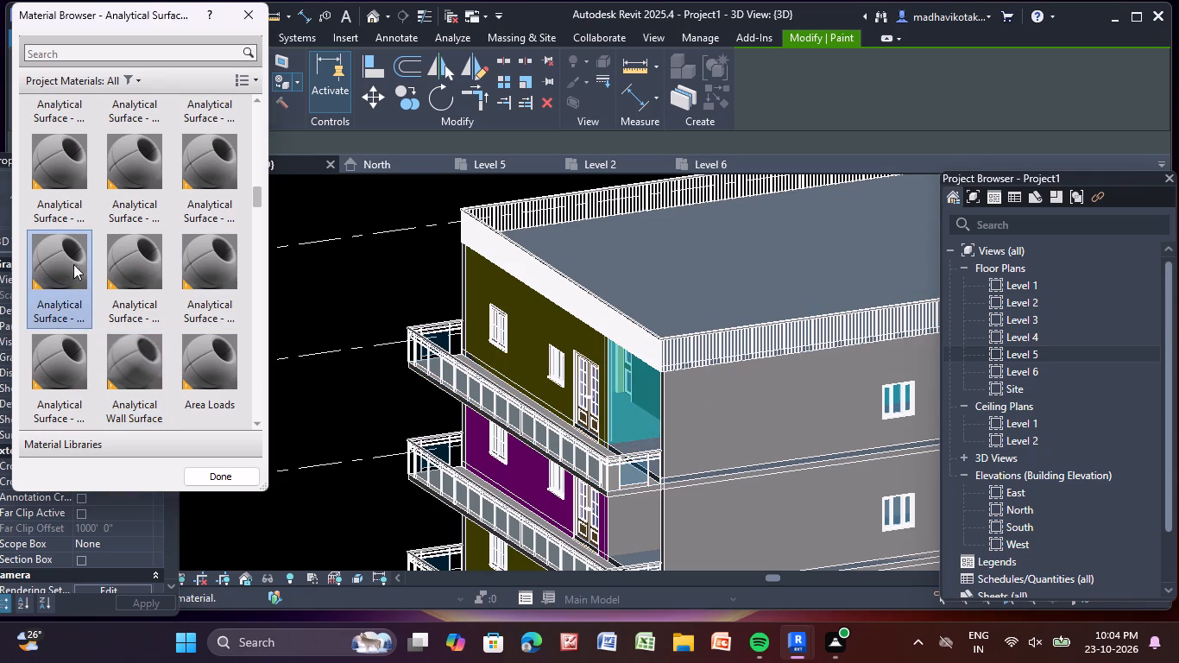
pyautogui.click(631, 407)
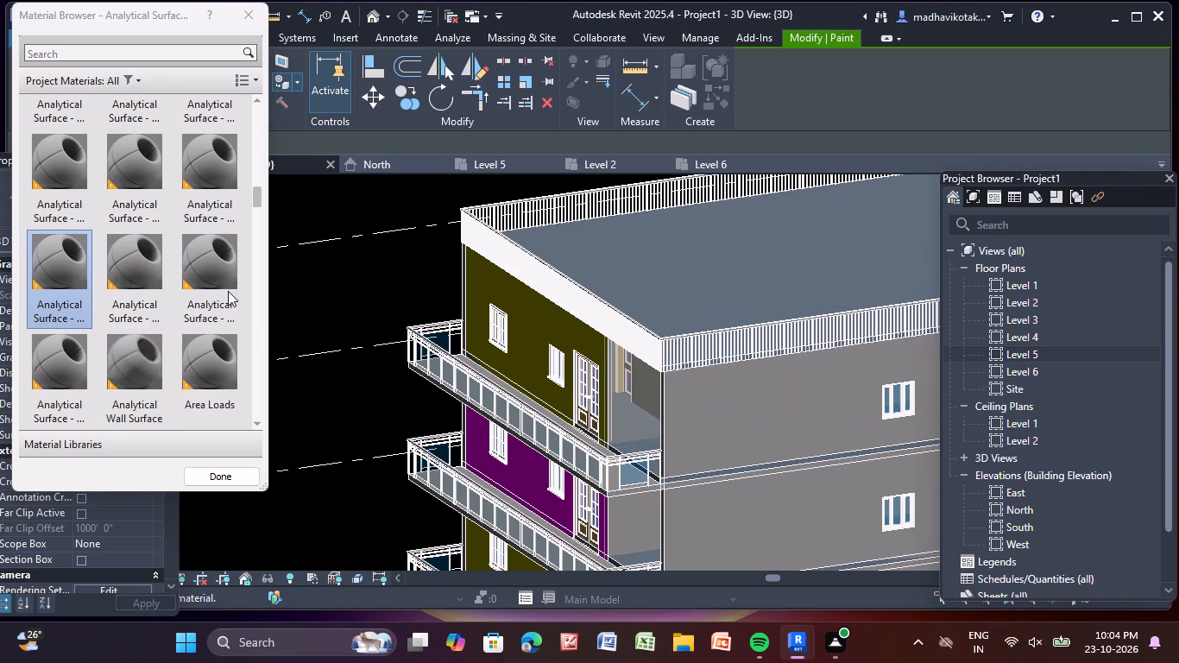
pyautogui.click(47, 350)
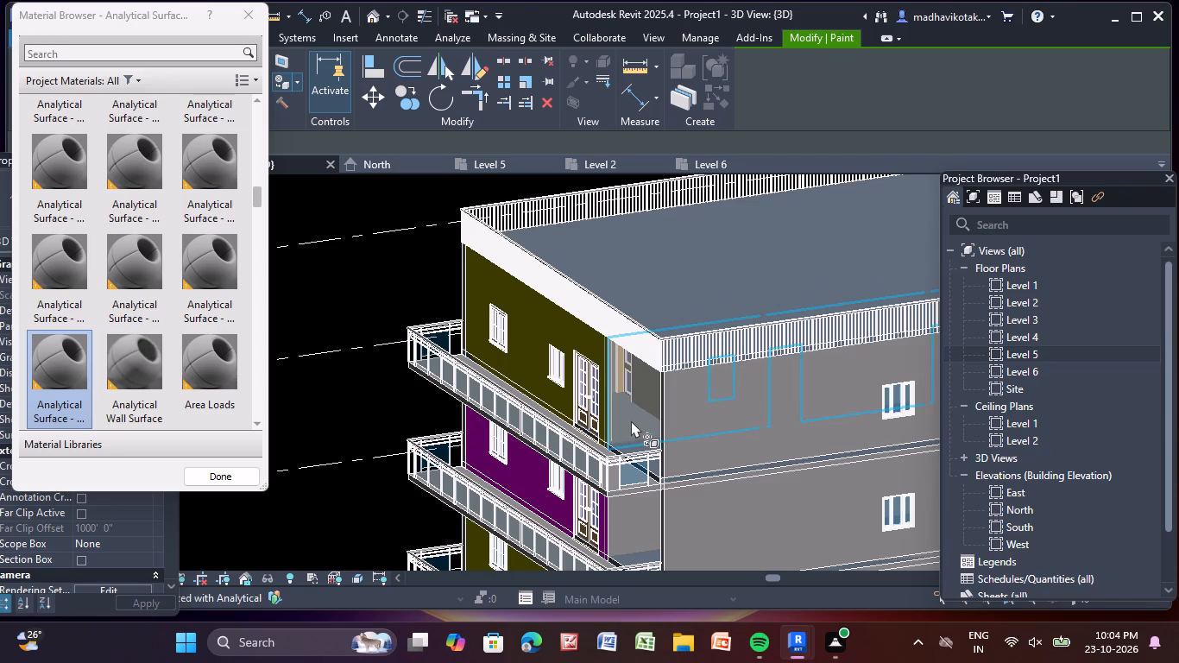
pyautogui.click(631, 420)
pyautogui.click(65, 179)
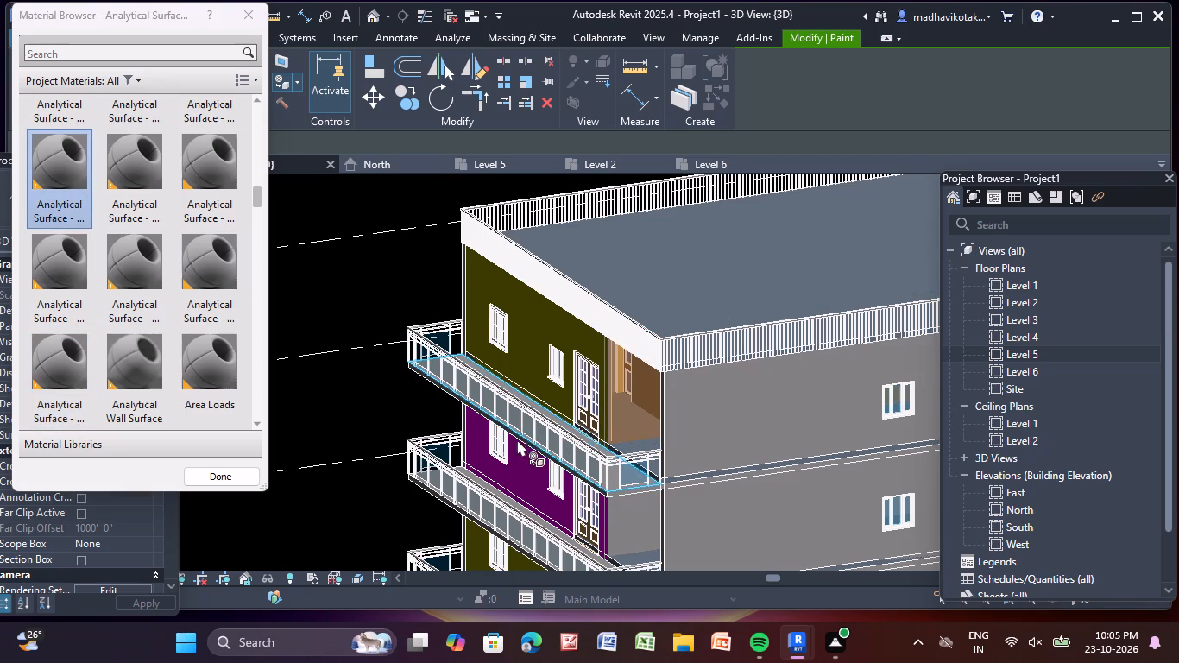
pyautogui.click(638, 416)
# Paint the side wall of the top storey's open bay with the bright red 911 Carrera S material.
pyautogui.scroll(1, 181, 248)
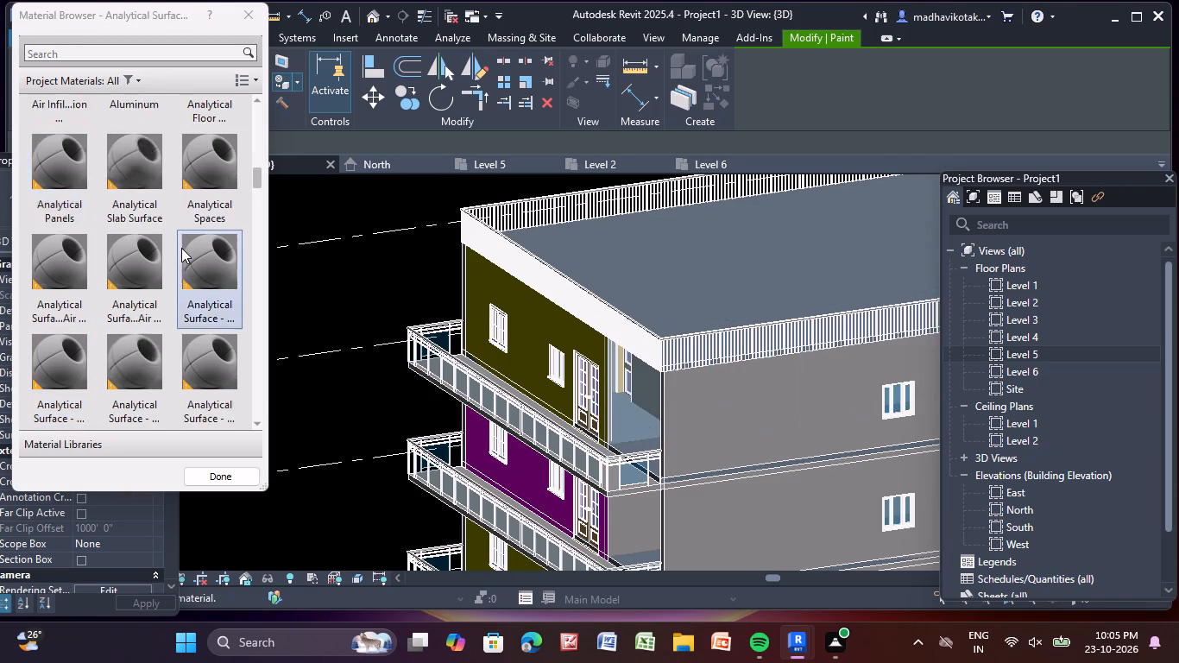
pyautogui.scroll(7, 181, 248)
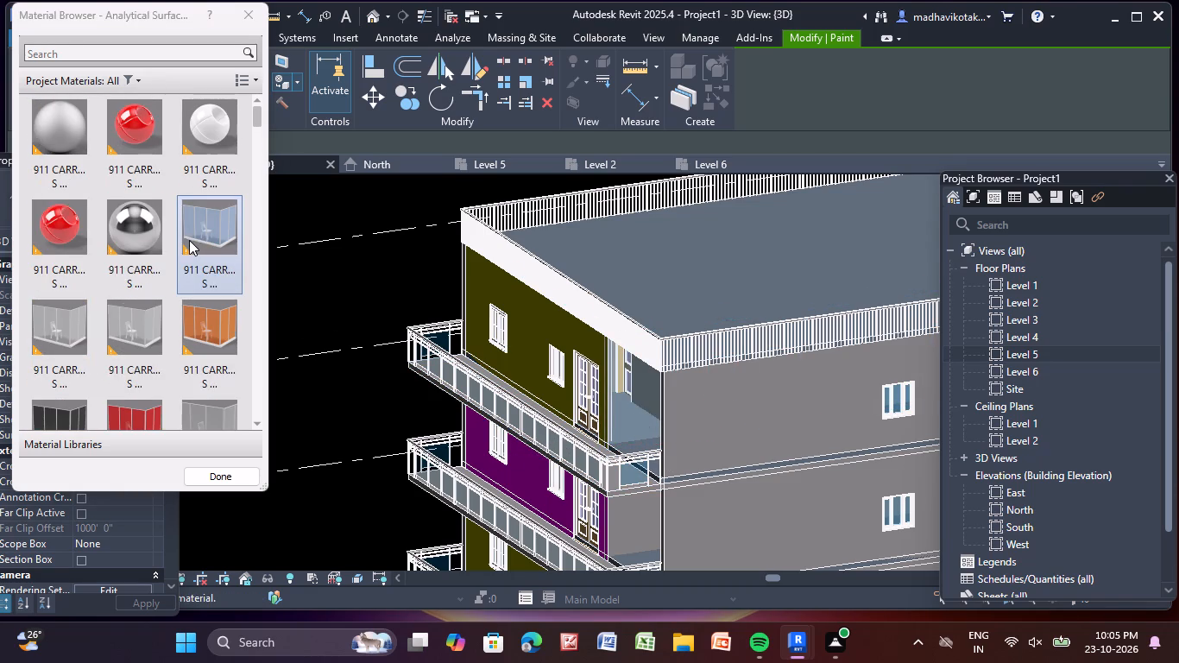
pyautogui.scroll(4, 189, 240)
pyautogui.click(120, 135)
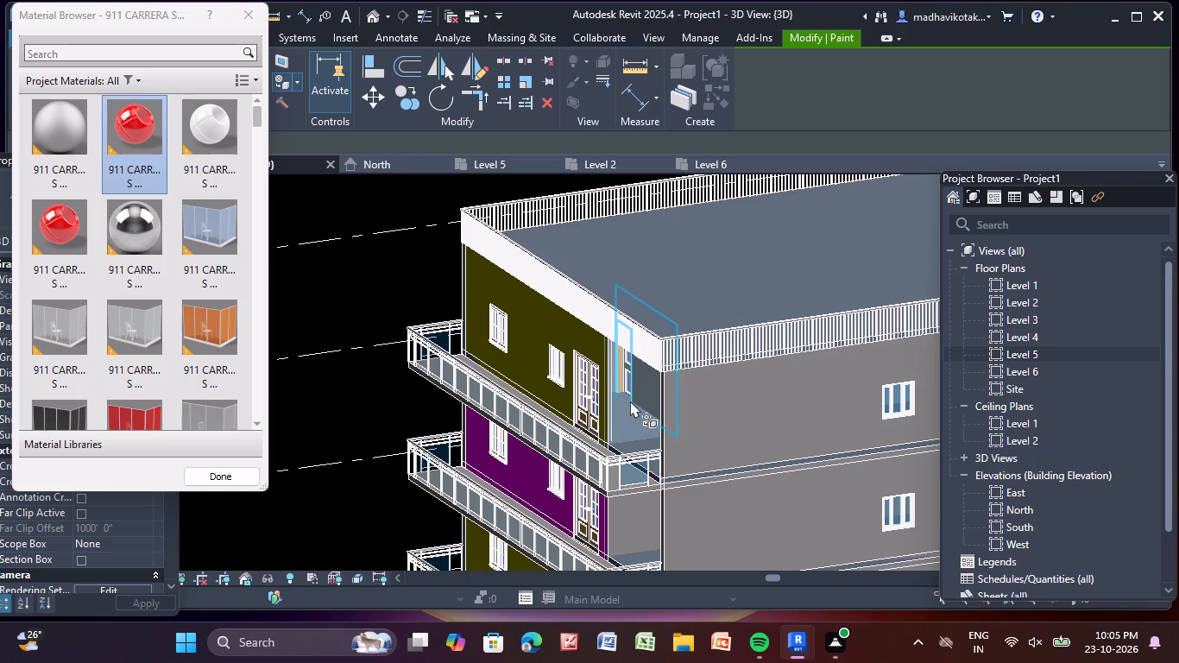
pyautogui.click(628, 432)
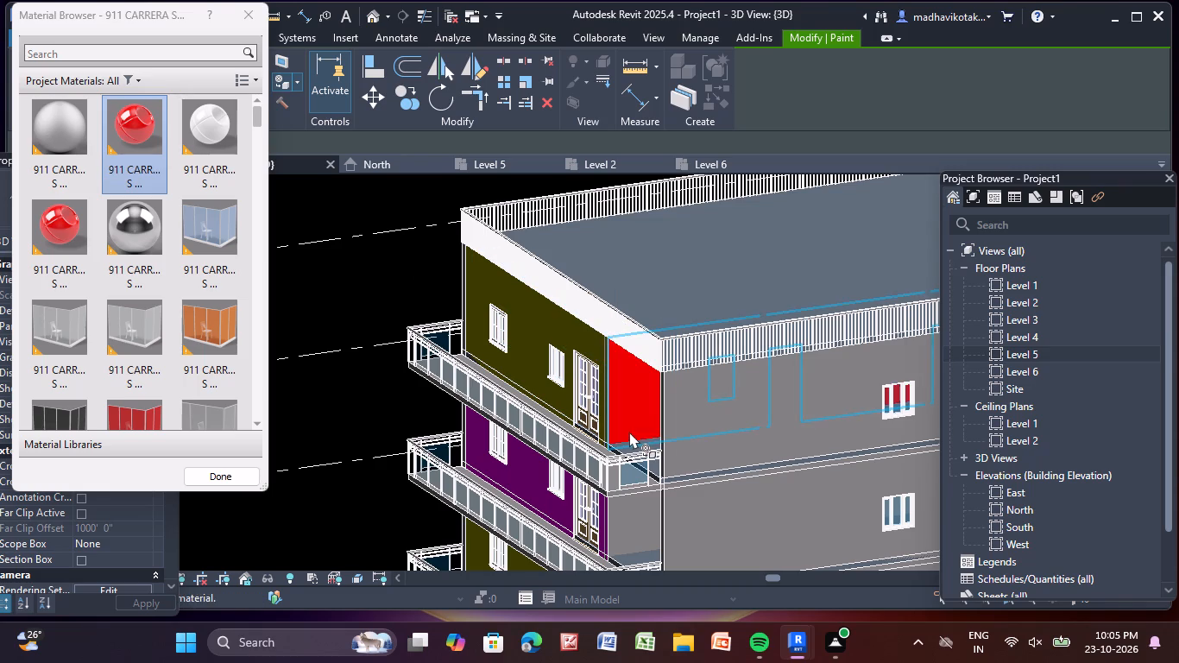
# Examine the painted front of the building from the roof down to the ground storey.
pyautogui.scroll(-2, 630, 457)
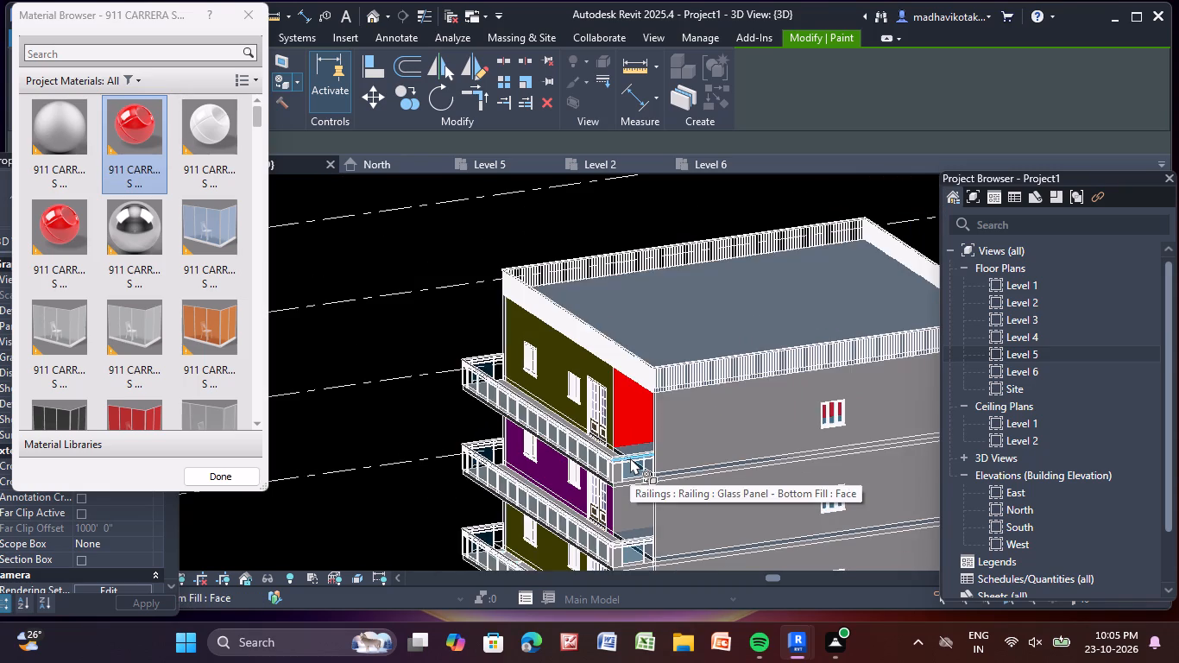
pyautogui.moveTo(630, 458); pyautogui.dragTo(757, 387, button='middle')
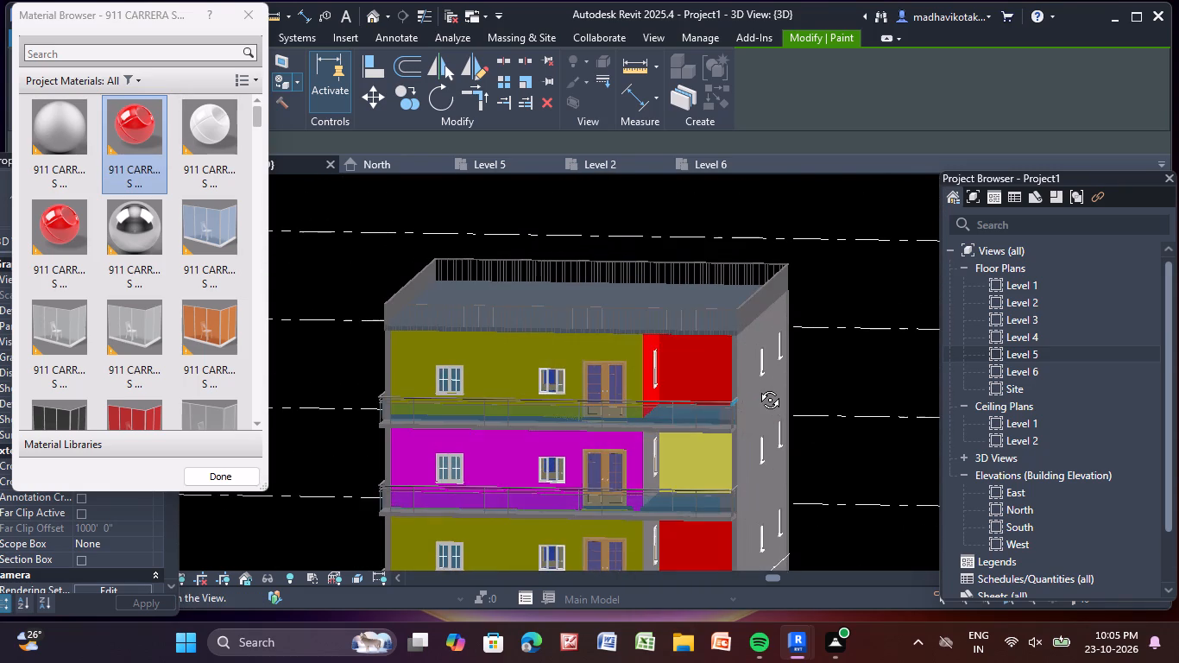
pyautogui.moveTo(757, 387); pyautogui.dragTo(784, 372, button='middle')
pyautogui.scroll(-2, 808, 374)
pyautogui.moveTo(808, 375); pyautogui.dragTo(781, 338, button='middle')
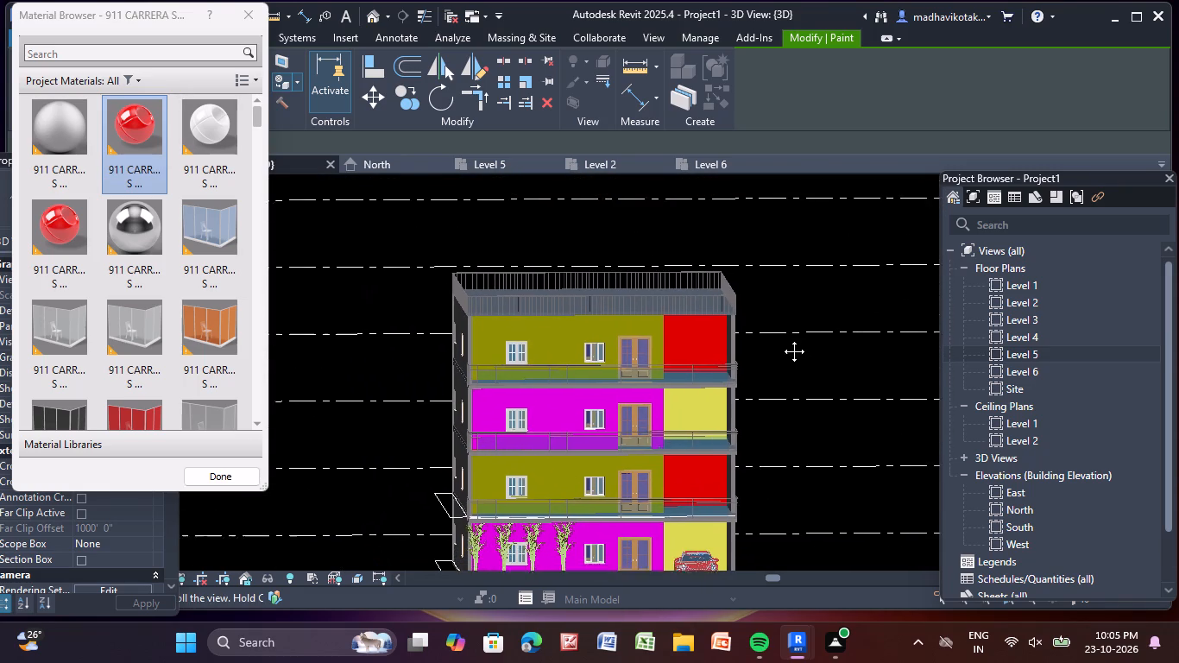
pyautogui.moveTo(781, 338); pyautogui.dragTo(753, 302, button='middle')
pyautogui.keyDown('shift'); pyautogui.moveTo(790, 355); pyautogui.dragTo(766, 360, button='middle'); pyautogui.keyUp('shift')
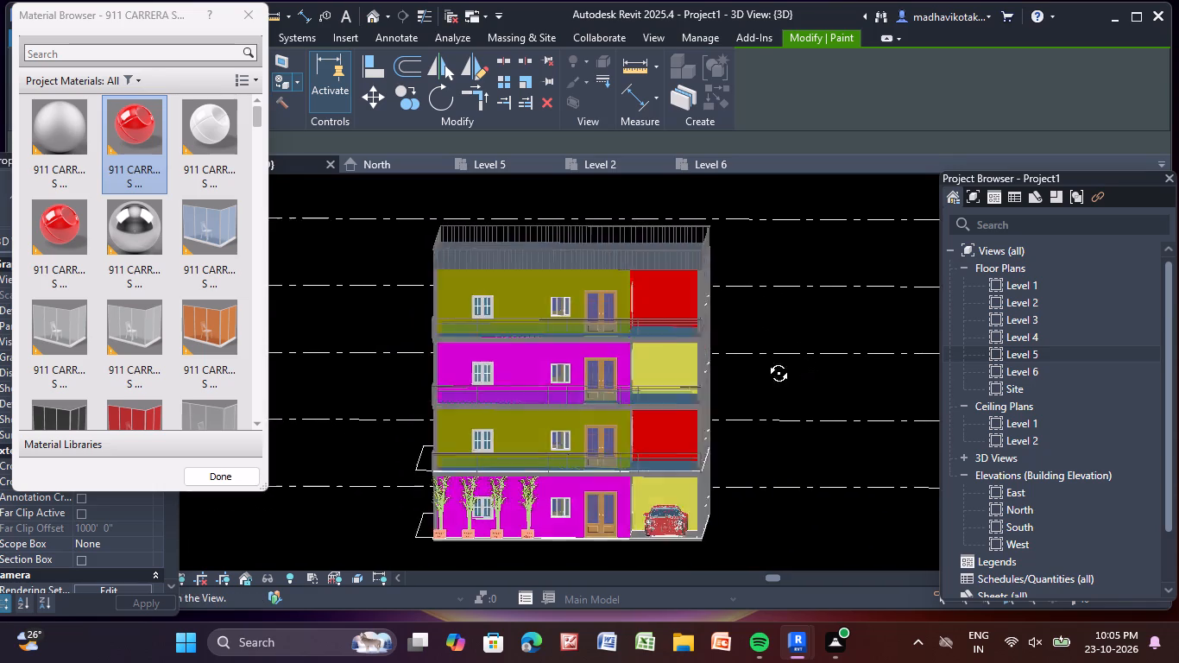
# Paint the open bay's inner side wall nearest the entrance doors on all four storeys with the orange 911 Carrera S material.
pyautogui.keyDown('shift'); pyautogui.moveTo(766, 360); pyautogui.dragTo(777, 356, button='middle'); pyautogui.keyUp('shift')
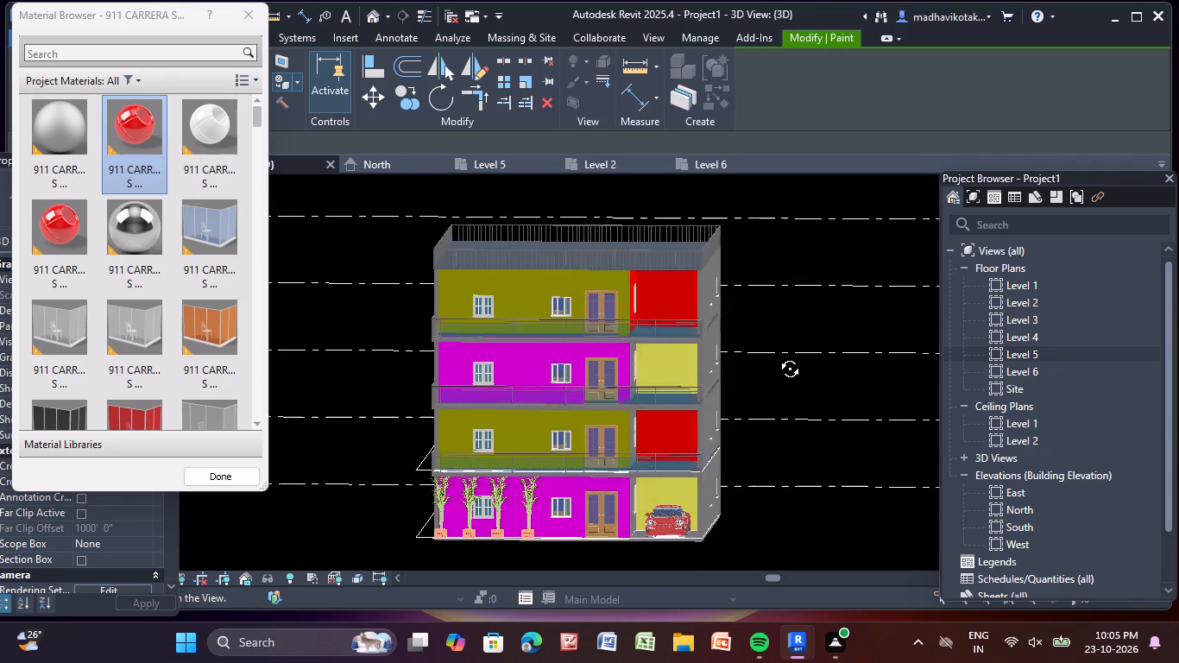
pyautogui.keyDown('shift'); pyautogui.moveTo(777, 356); pyautogui.dragTo(783, 354, button='middle'); pyautogui.keyUp('shift')
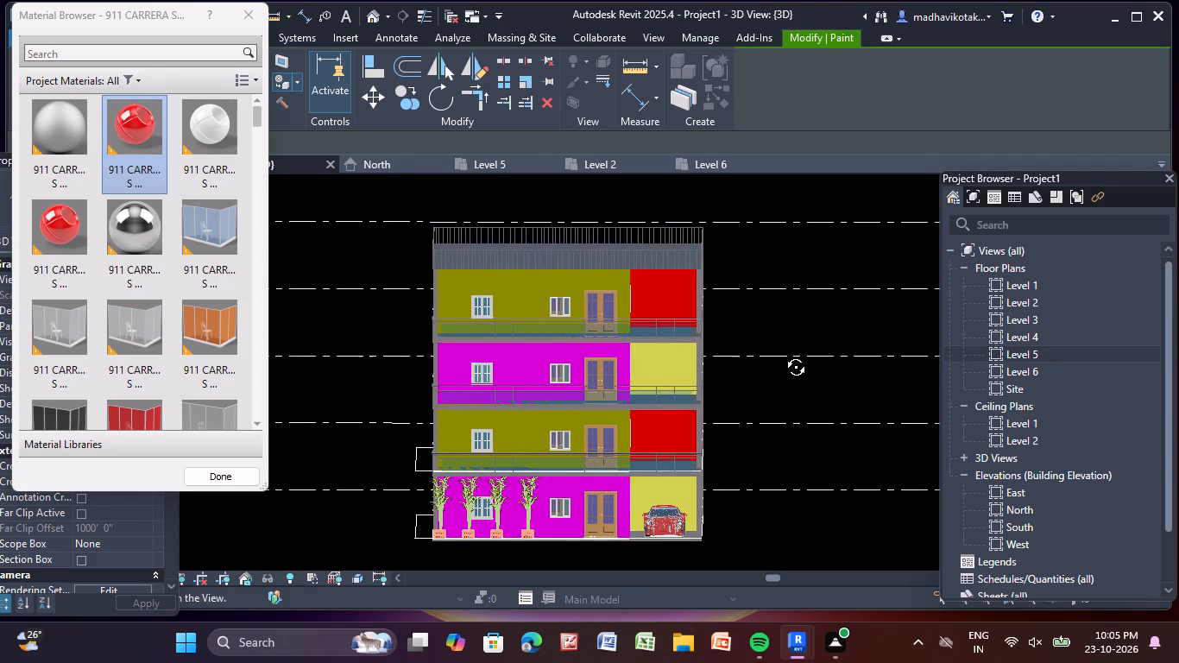
pyautogui.keyDown('shift'); pyautogui.moveTo(783, 354); pyautogui.dragTo(770, 364, button='middle'); pyautogui.keyUp('shift')
pyautogui.click(204, 335)
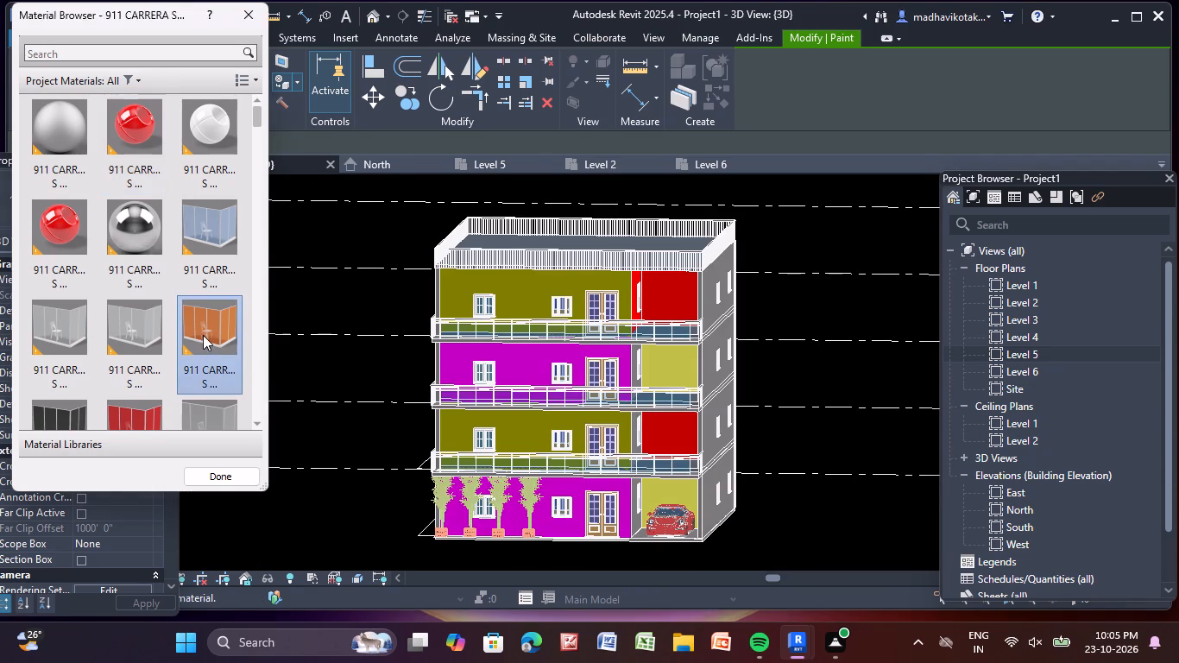
pyautogui.keyDown('shift'); pyautogui.moveTo(898, 462); pyautogui.dragTo(825, 472, button='middle'); pyautogui.keyUp('shift')
pyautogui.click(643, 302)
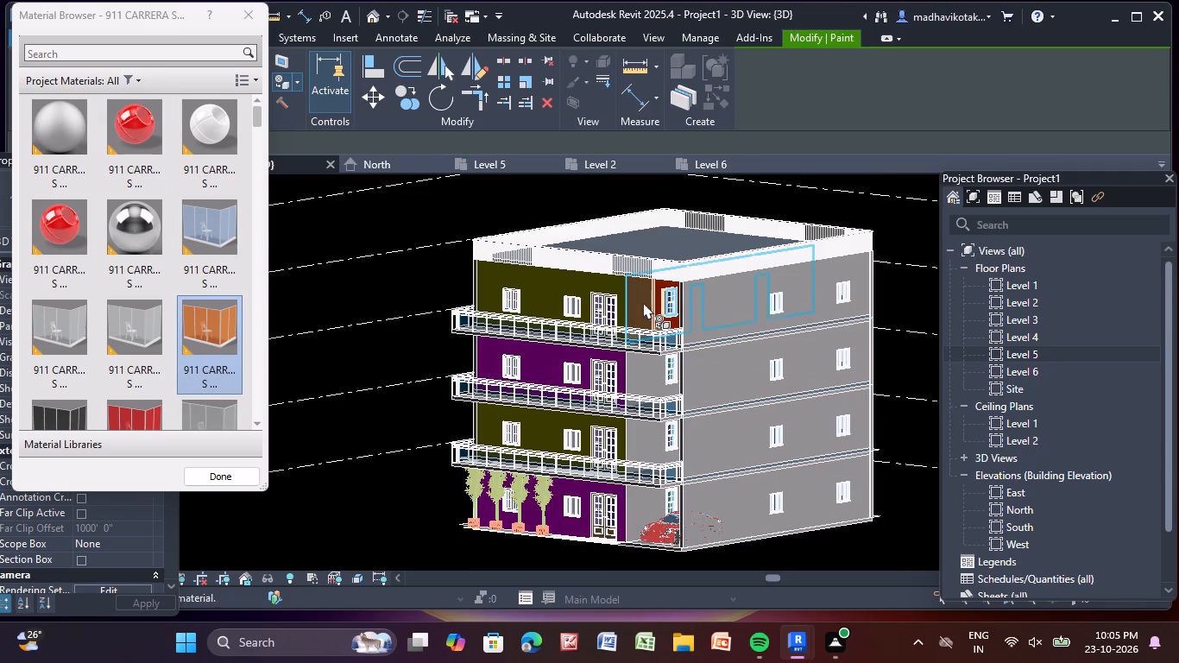
pyautogui.scroll(7, 636, 306)
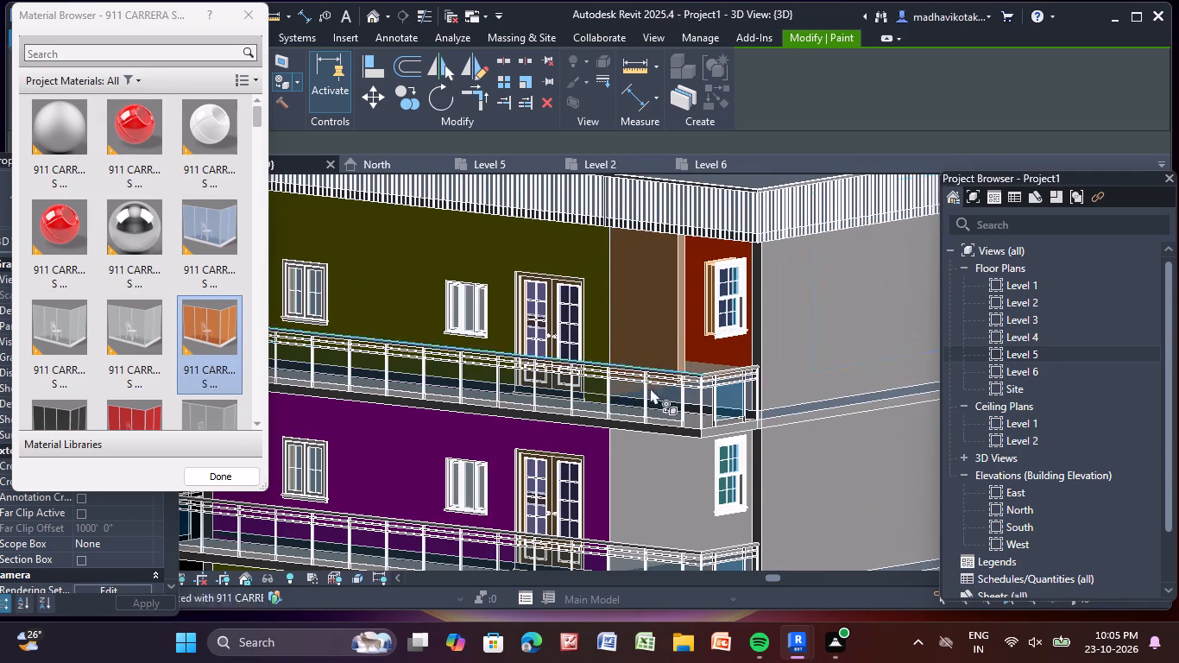
pyautogui.click(660, 484)
pyautogui.scroll(-2, 655, 489)
pyautogui.moveTo(657, 498); pyautogui.dragTo(625, 312, button='middle')
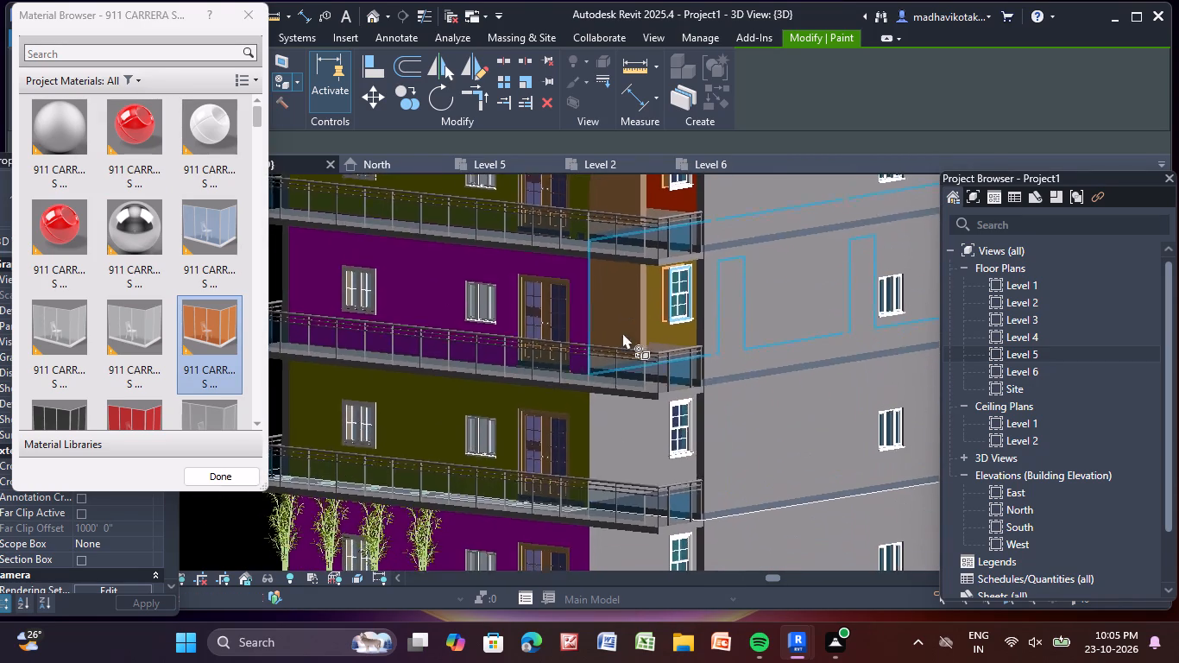
pyautogui.click(621, 457)
pyautogui.moveTo(624, 461); pyautogui.dragTo(601, 323, button='middle')
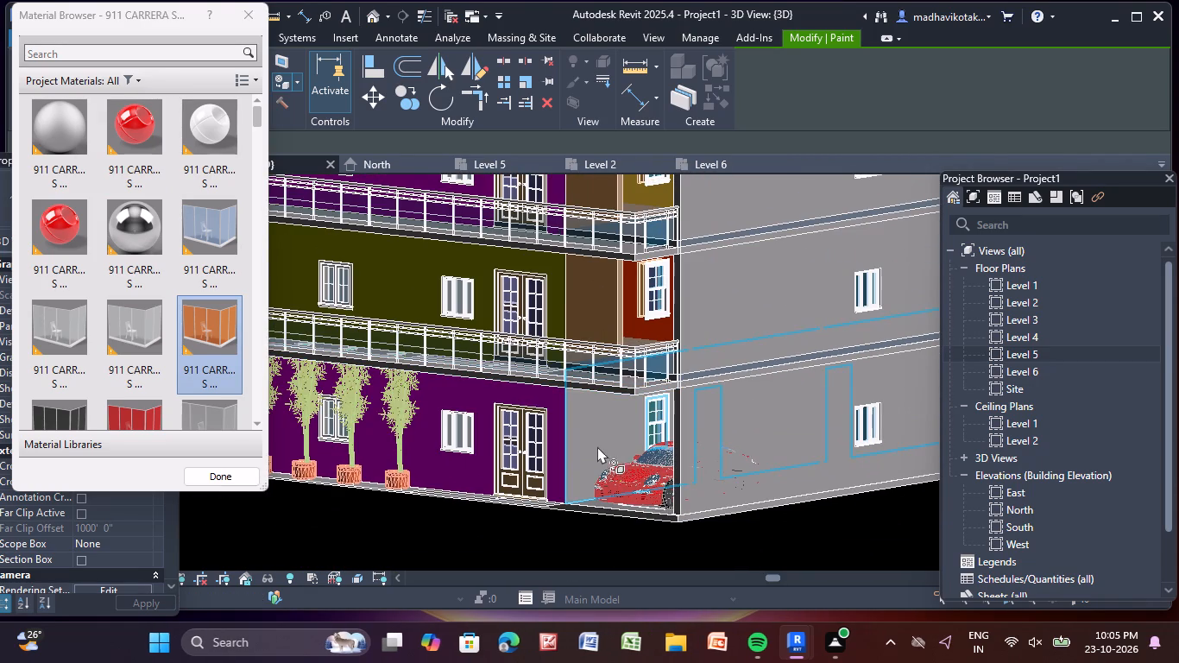
pyautogui.click(593, 438)
# Paint the roof surface with the white 911 Carrera S material.
pyautogui.keyDown('shift'); pyautogui.moveTo(686, 474); pyautogui.dragTo(761, 460, button='middle'); pyautogui.keyUp('shift')
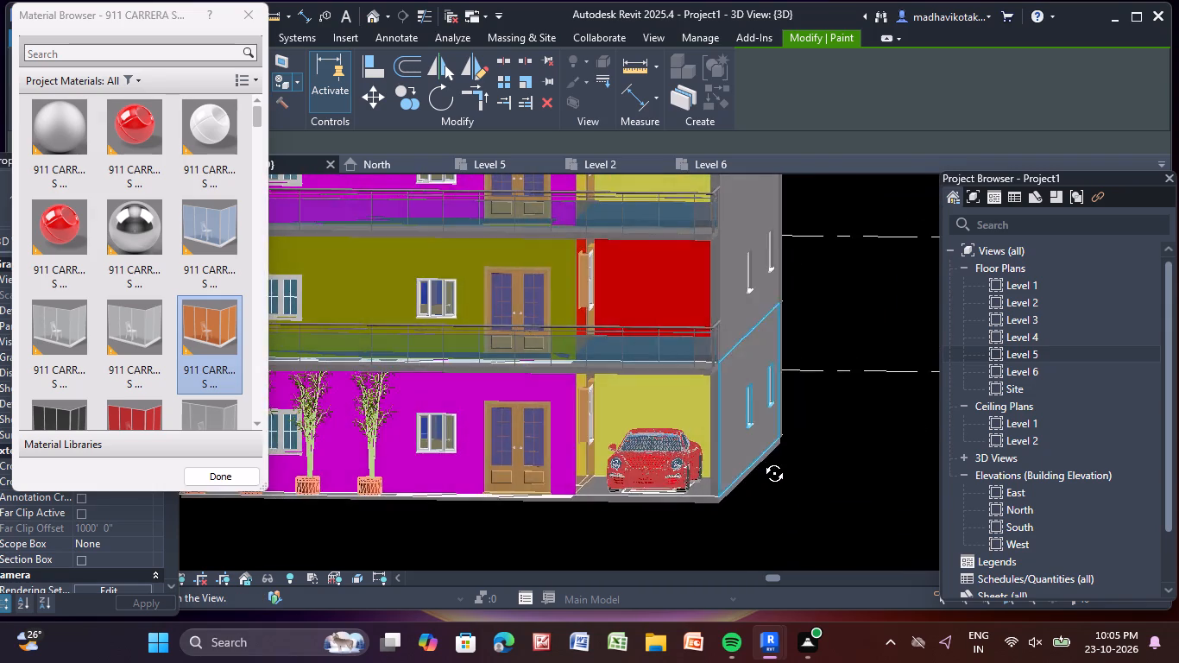
pyautogui.keyDown('shift'); pyautogui.moveTo(761, 460); pyautogui.dragTo(777, 466, button='middle'); pyautogui.keyUp('shift')
pyautogui.keyDown('shift'); pyautogui.scroll(-3, 779, 455); pyautogui.keyUp('shift')
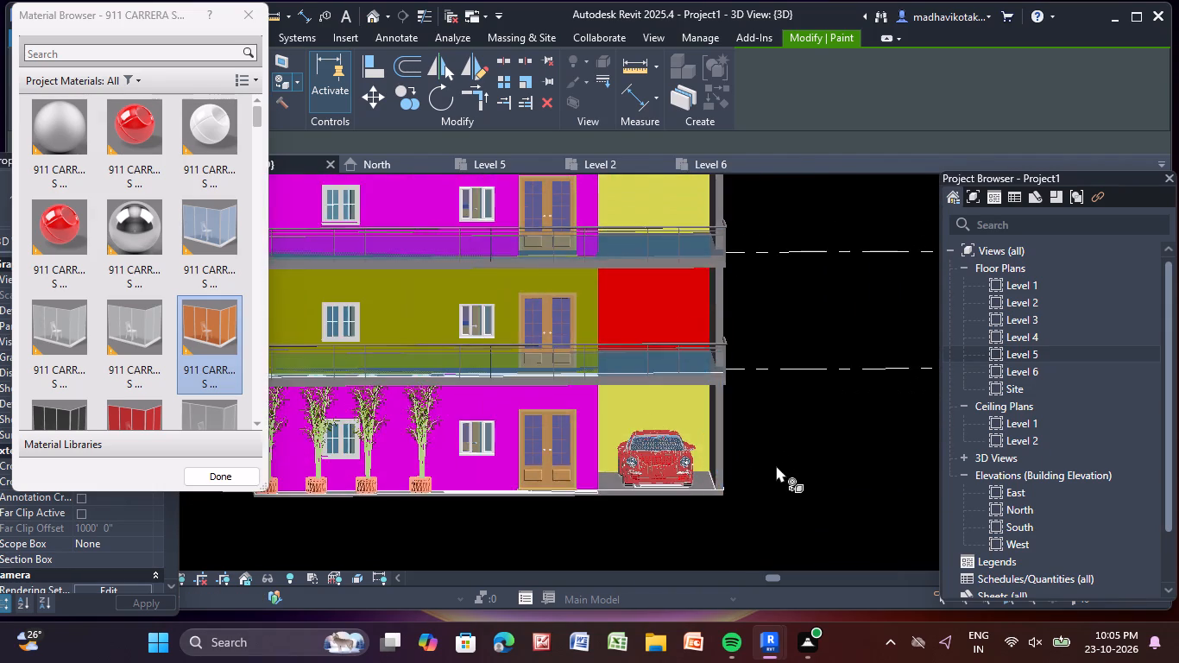
pyautogui.scroll(-3, 776, 465)
pyautogui.moveTo(778, 470); pyautogui.dragTo(766, 484, button='middle')
pyautogui.scroll(-2, 766, 483)
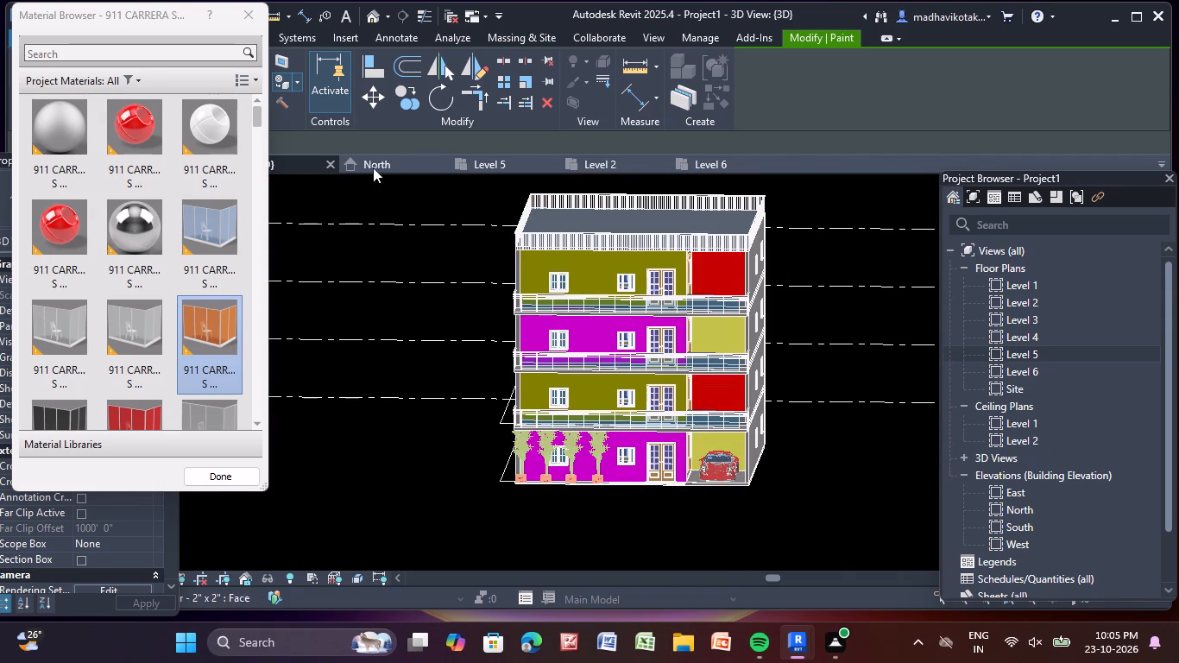
pyautogui.click(205, 140)
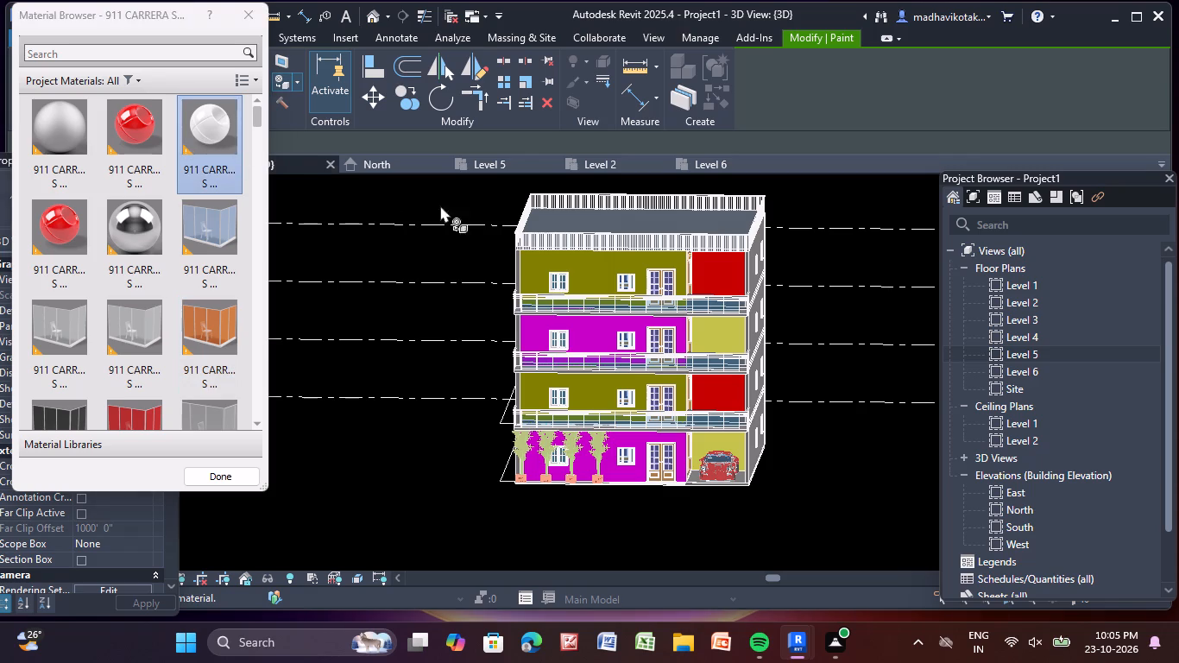
pyautogui.keyDown('shift'); pyautogui.moveTo(661, 197); pyautogui.dragTo(637, 278, button='middle'); pyautogui.keyUp('shift')
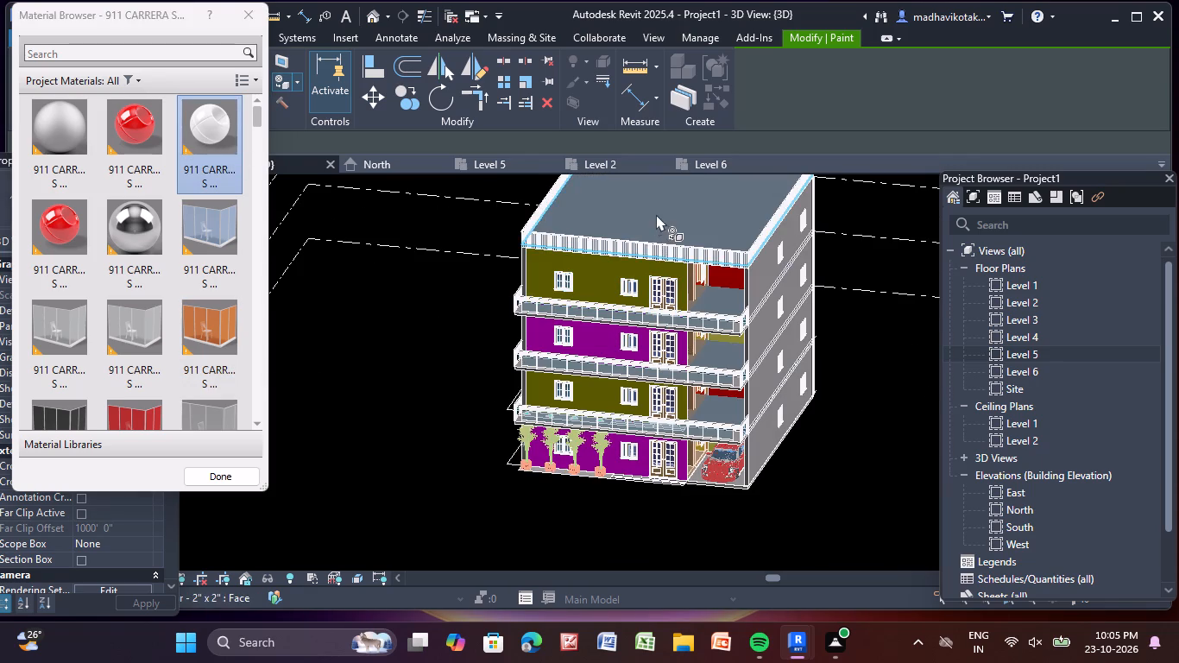
pyautogui.click(660, 209)
# Paint the exterior side wall on the parked-car side of all four storeys with the white 911 Carrera S material.
pyautogui.keyDown('shift'); pyautogui.moveTo(731, 278); pyautogui.dragTo(766, 171, button='middle'); pyautogui.keyUp('shift')
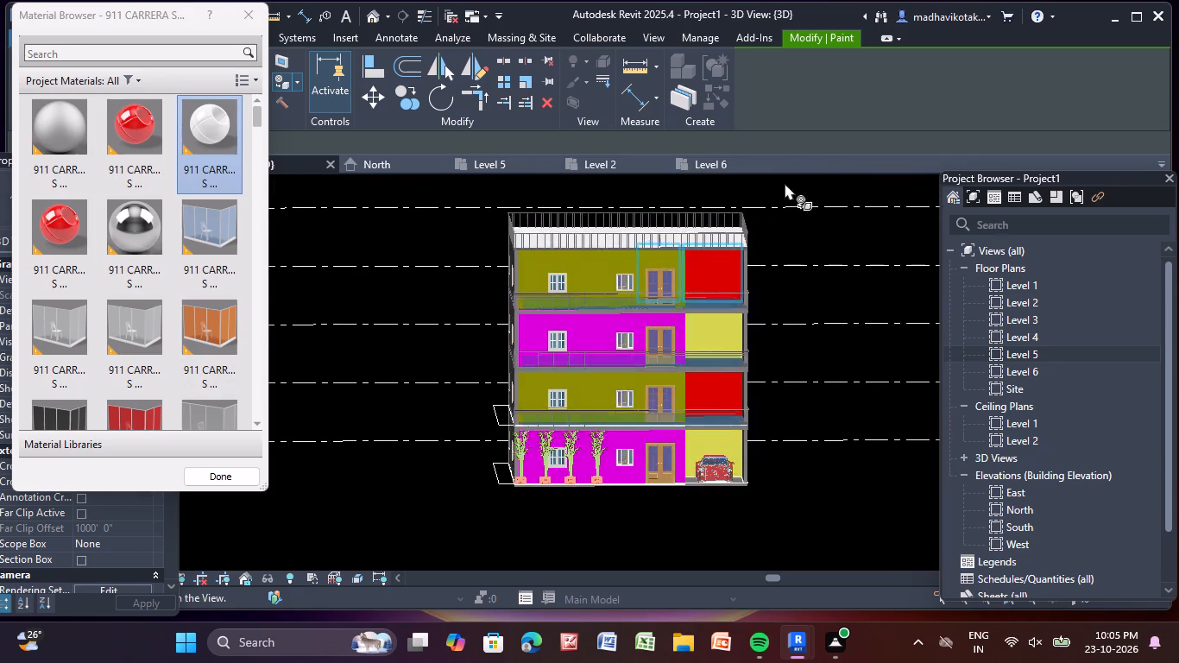
pyautogui.moveTo(856, 262); pyautogui.dragTo(735, 287, button='middle')
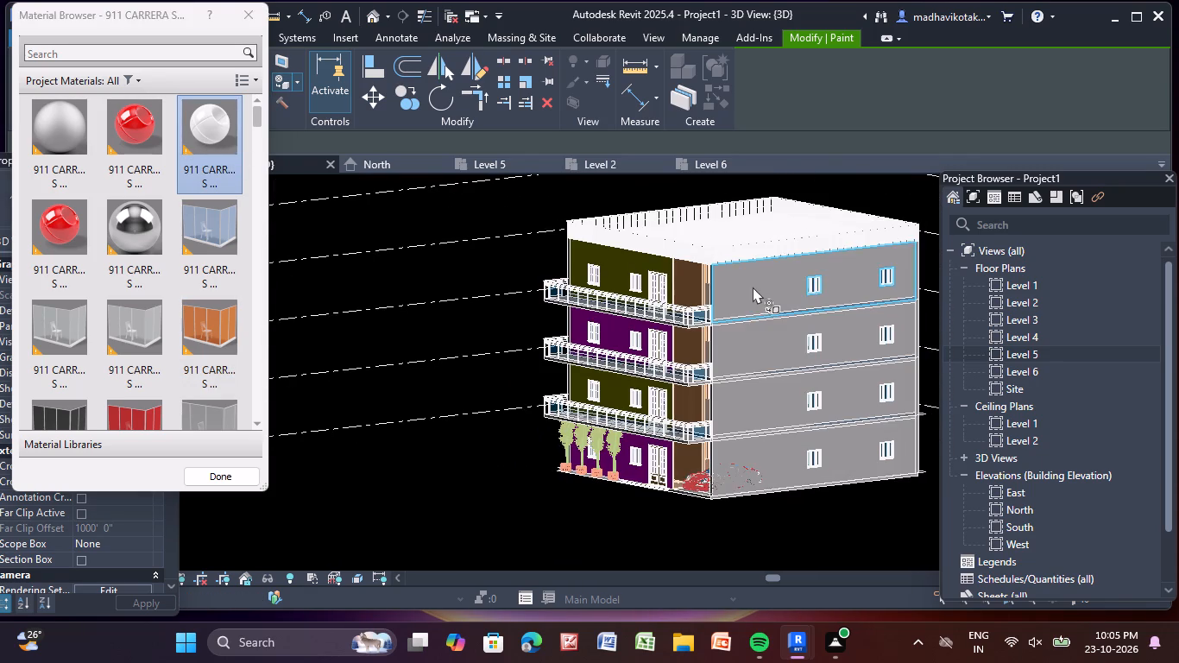
pyautogui.click(753, 287)
pyautogui.click(750, 365)
pyautogui.click(748, 397)
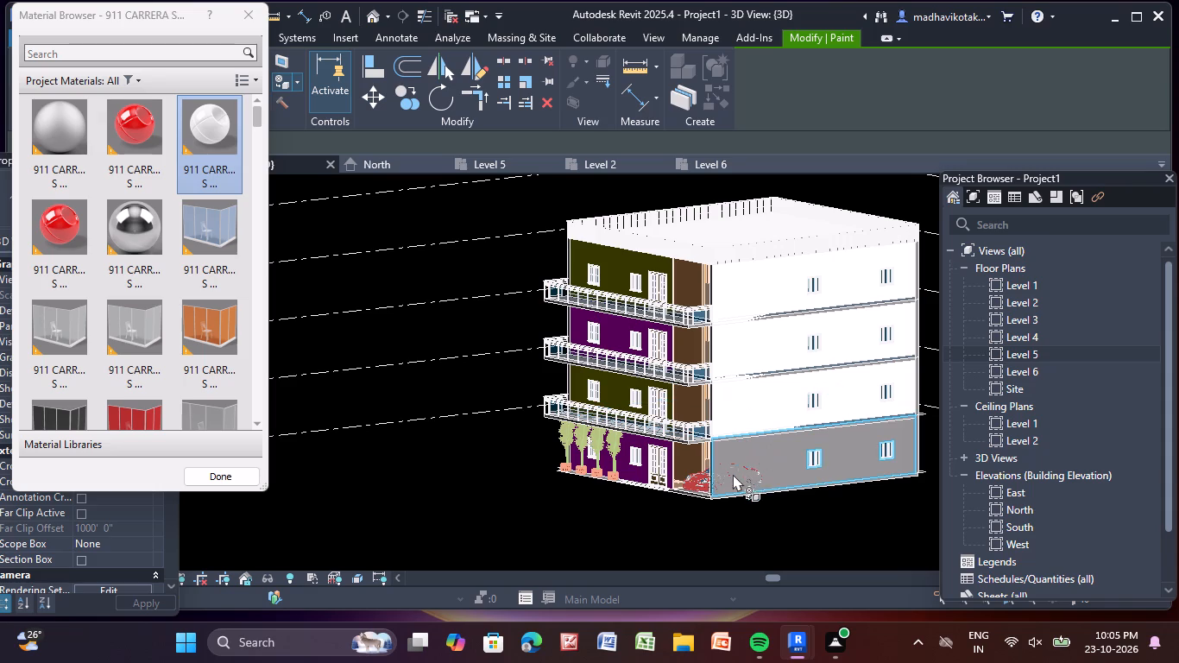
pyautogui.click(733, 470)
# Paint the opposite exterior side wall, on the potted-plant side, white on all four storeys.
pyautogui.moveTo(741, 470); pyautogui.dragTo(1002, 416, button='middle')
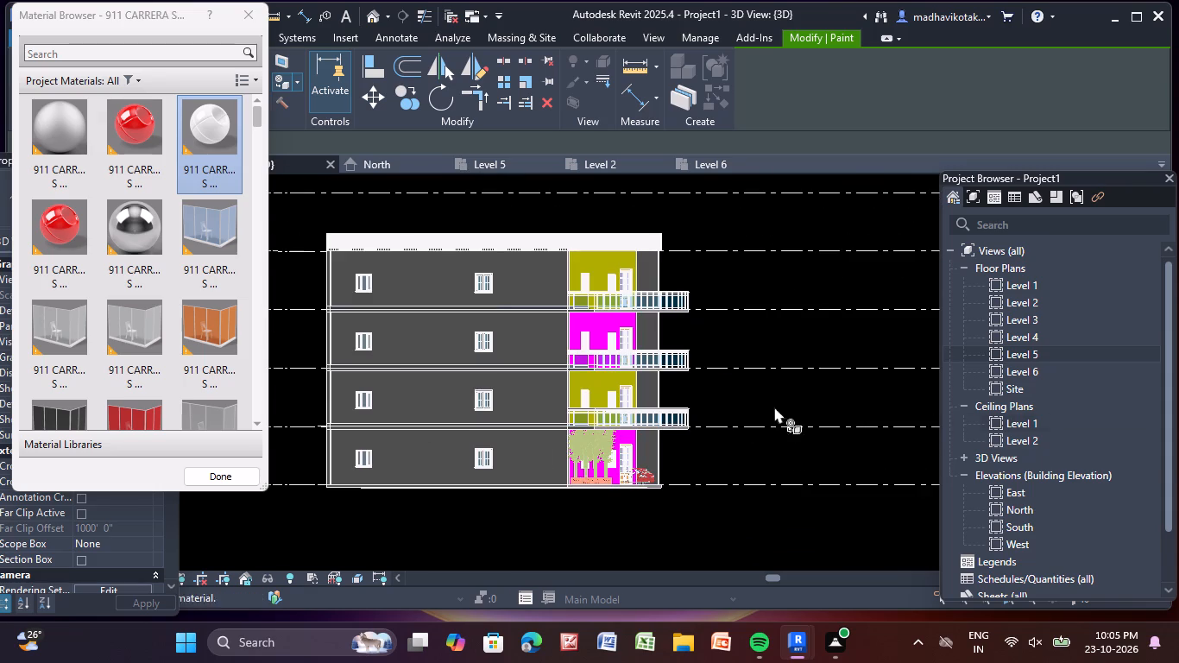
pyautogui.click(531, 274)
pyautogui.click(533, 338)
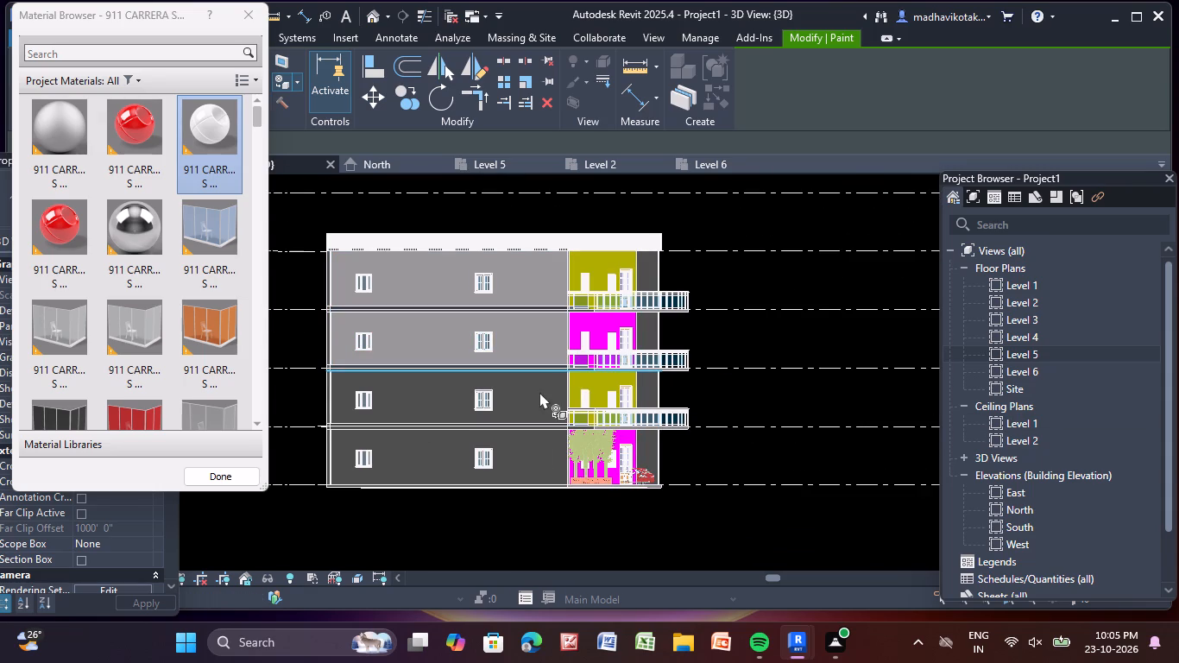
pyautogui.click(539, 392)
pyautogui.click(526, 449)
# Paint the building's rear exterior wall white on all four storeys.
pyautogui.moveTo(531, 456); pyautogui.dragTo(764, 508, button='middle')
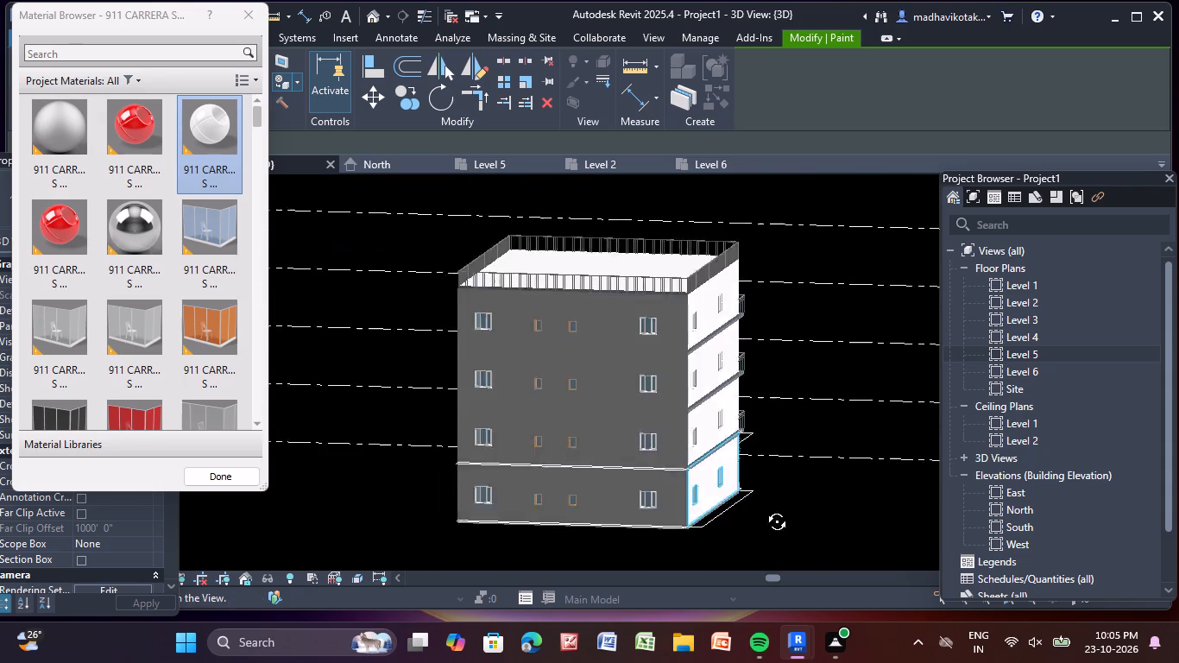
pyautogui.moveTo(764, 508); pyautogui.dragTo(764, 508, button='middle')
pyautogui.click(627, 331)
pyautogui.click(616, 390)
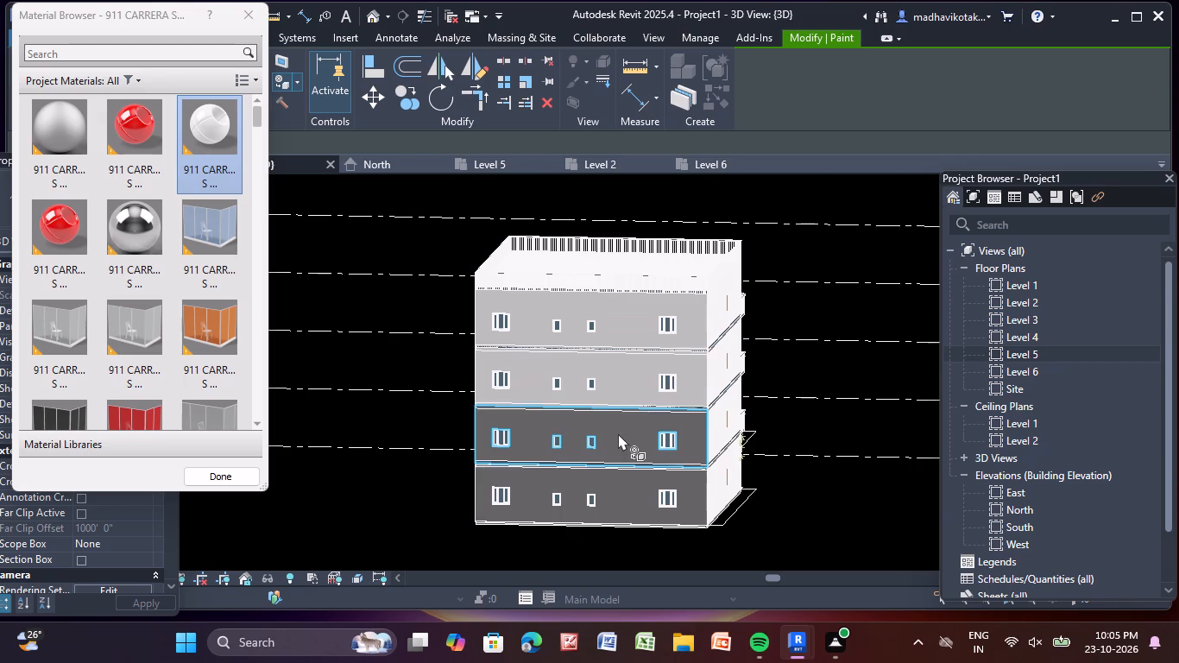
pyautogui.click(618, 433)
pyautogui.click(587, 506)
# Examine the painted exterior from the sides, the roof and the front of the building.
pyautogui.keyDown('shift'); pyautogui.moveTo(741, 484); pyautogui.dragTo(516, 478, button='middle'); pyautogui.keyUp('shift')
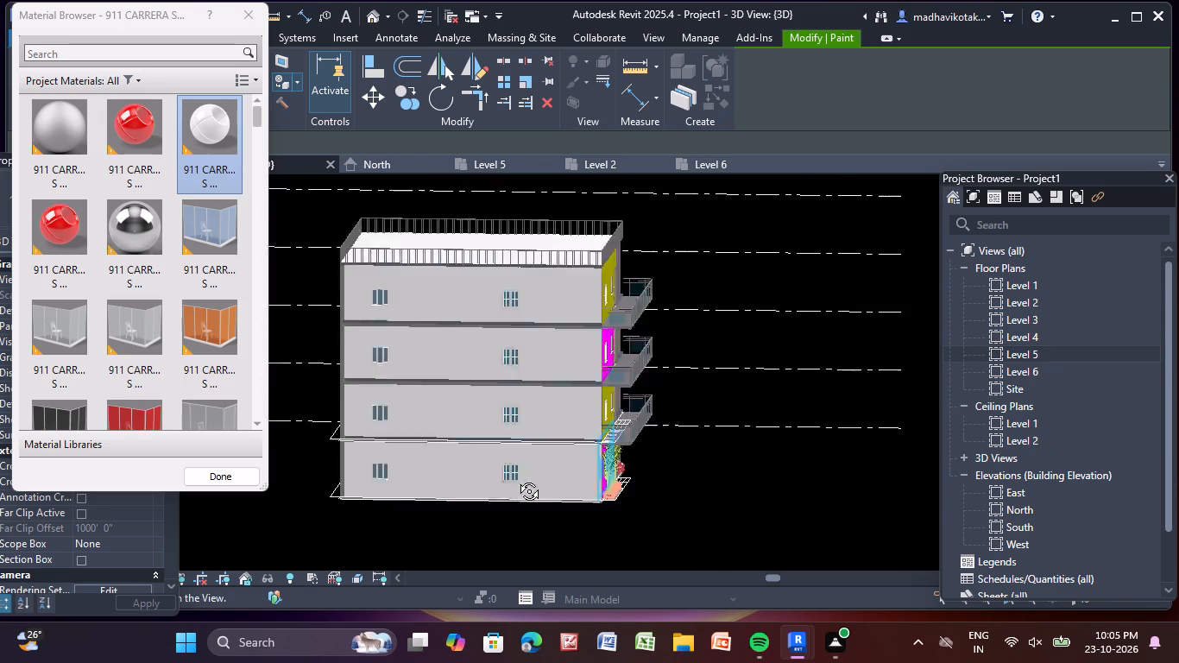
pyautogui.keyDown('shift'); pyautogui.moveTo(516, 478); pyautogui.dragTo(374, 471, button='middle'); pyautogui.keyUp('shift')
pyautogui.moveTo(671, 459); pyautogui.dragTo(602, 457, button='middle')
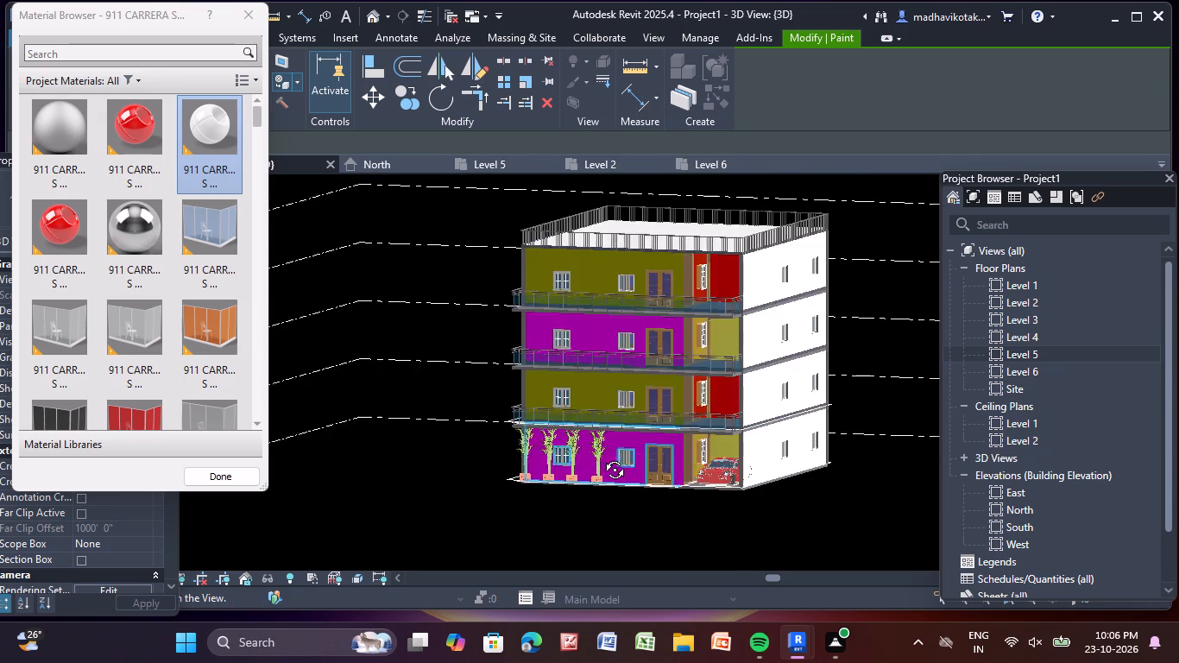
pyautogui.moveTo(602, 457); pyautogui.dragTo(683, 490, button='middle')
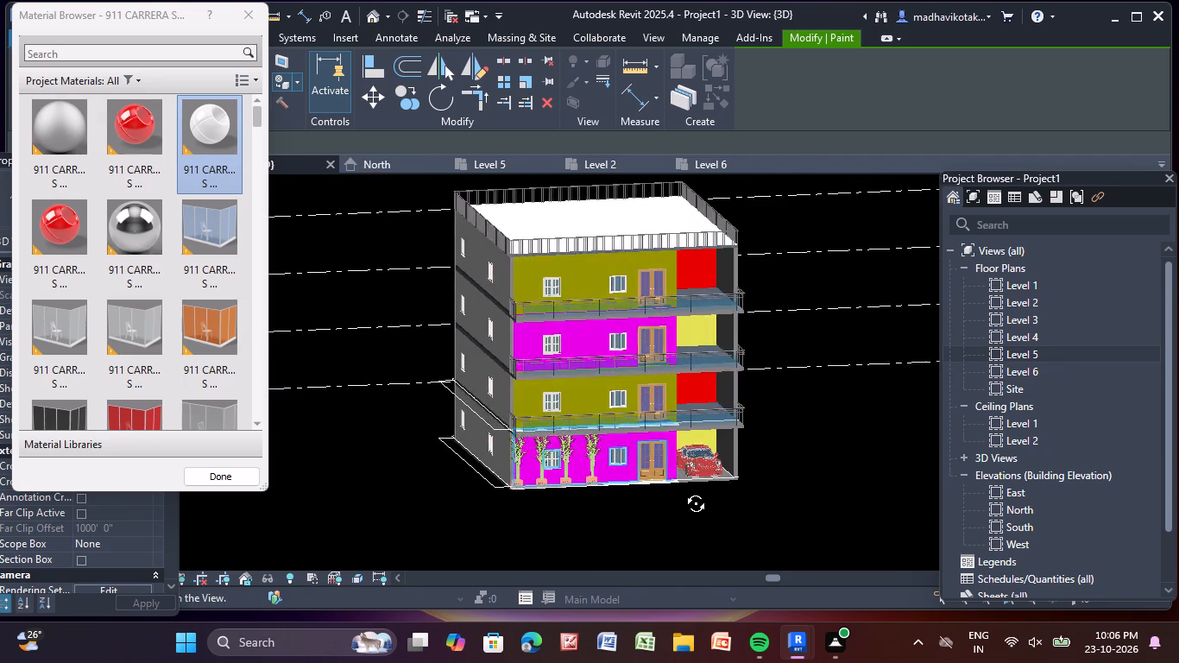
pyautogui.moveTo(683, 490); pyautogui.dragTo(682, 490, button='middle')
pyautogui.keyDown('shift'); pyautogui.scroll(-1, 678, 500); pyautogui.keyUp('shift')
pyautogui.keyDown('shift'); pyautogui.moveTo(678, 500); pyautogui.dragTo(657, 496, button='middle'); pyautogui.keyUp('shift')
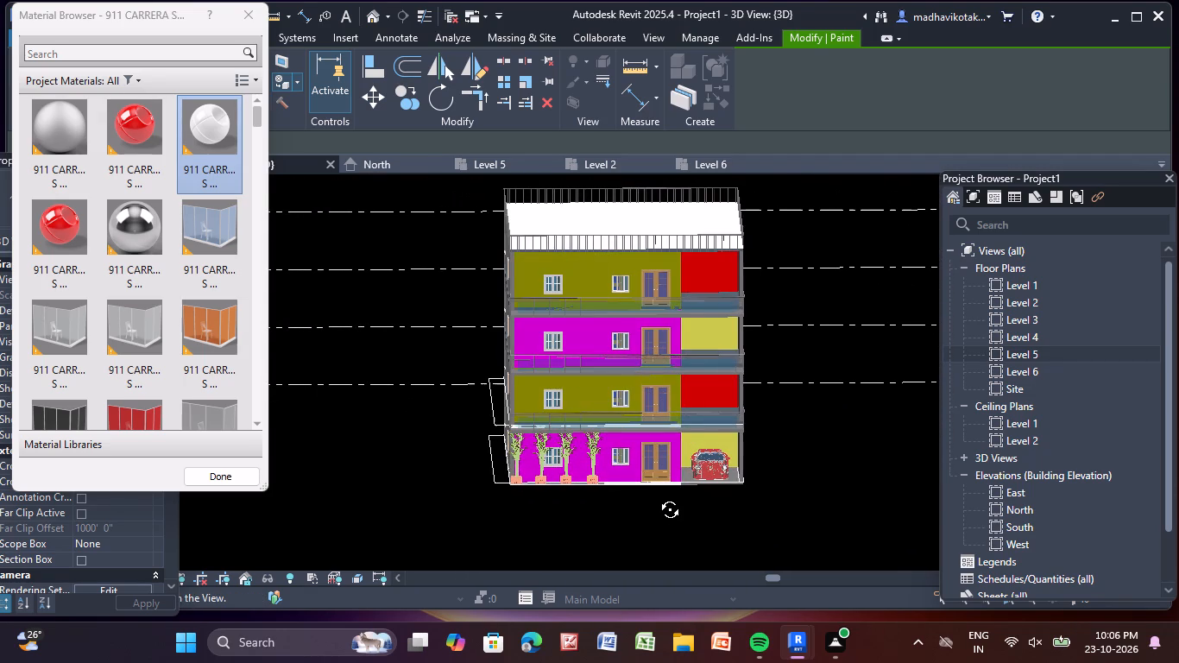
pyautogui.keyDown('shift'); pyautogui.moveTo(657, 496); pyautogui.dragTo(656, 496, button='middle'); pyautogui.keyUp('shift')
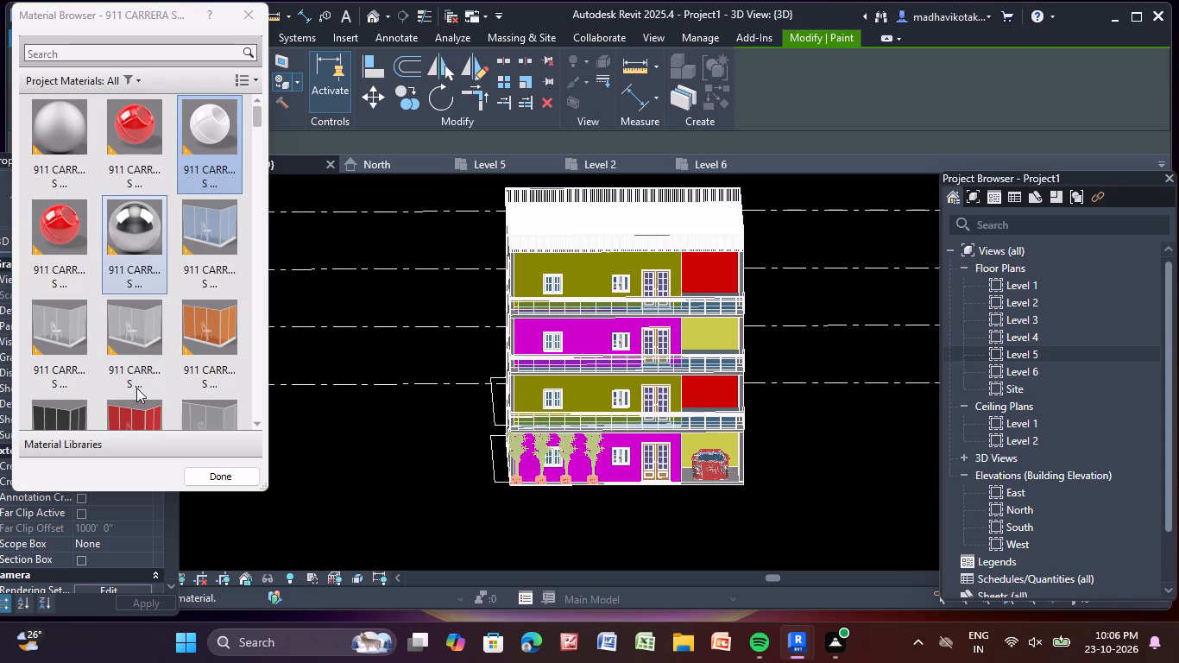
# Paint the inner face of the open bay's outer side wall on all four storeys with the red cylinder-preview 911 Carrera S material.
pyautogui.scroll(-1, 137, 391)
pyautogui.click(219, 339)
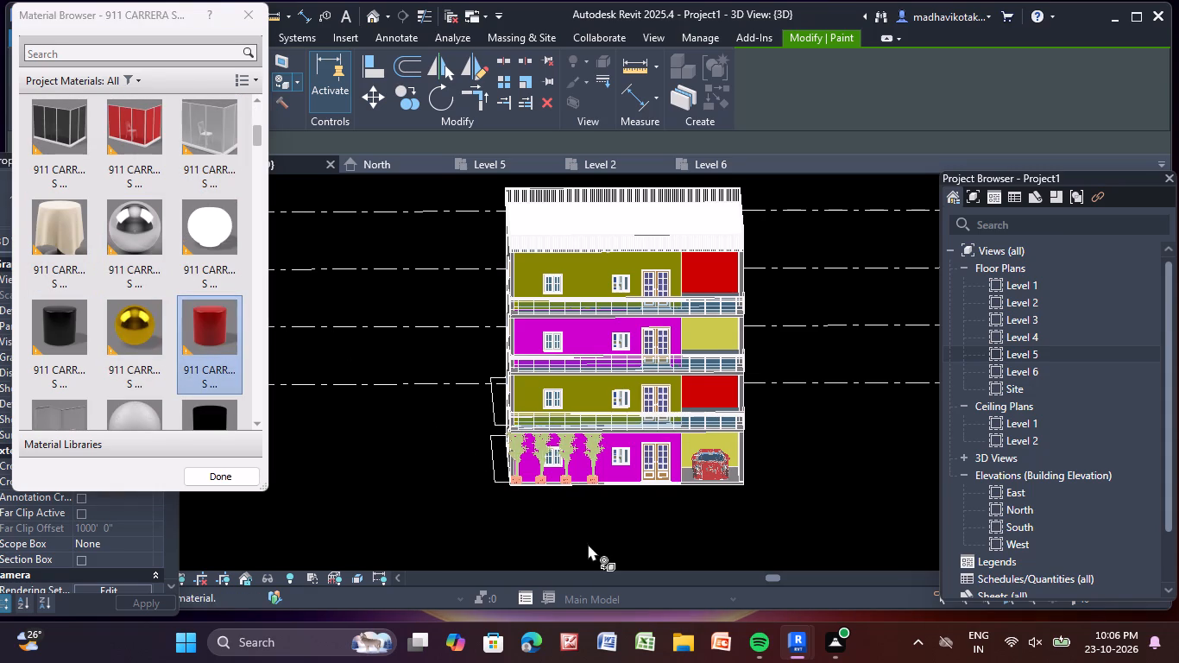
pyautogui.keyDown('shift'); pyautogui.moveTo(617, 550); pyautogui.dragTo(686, 555, button='middle'); pyautogui.keyUp('shift')
pyautogui.scroll(3, 684, 263)
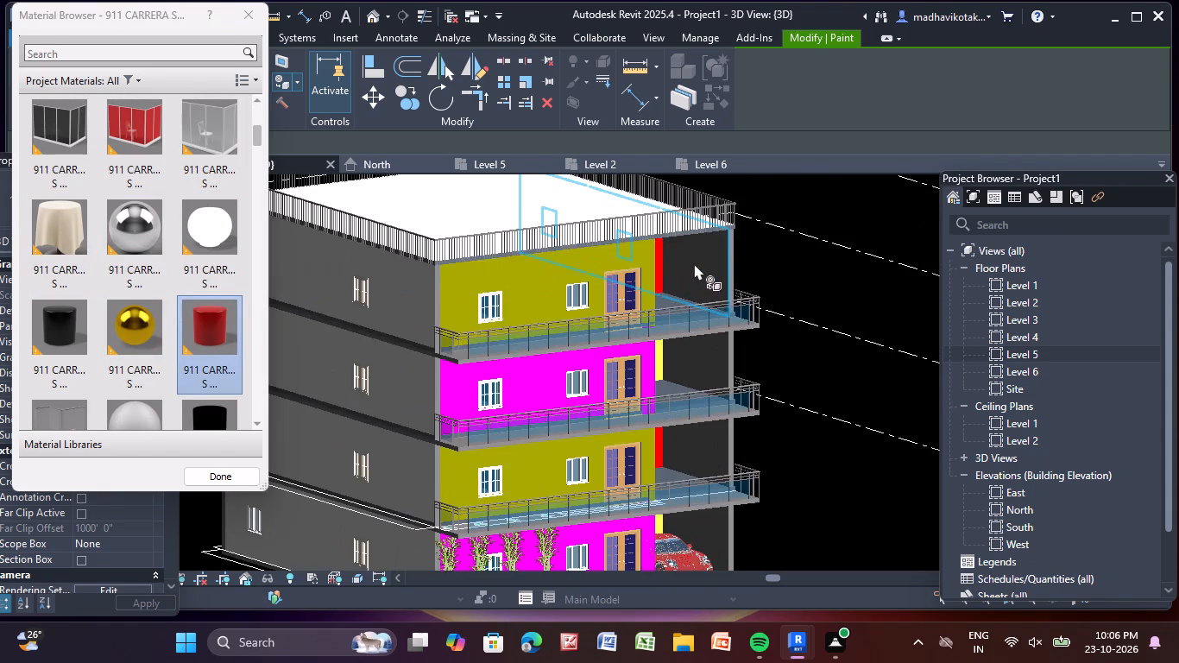
pyautogui.click(702, 265)
pyautogui.click(697, 363)
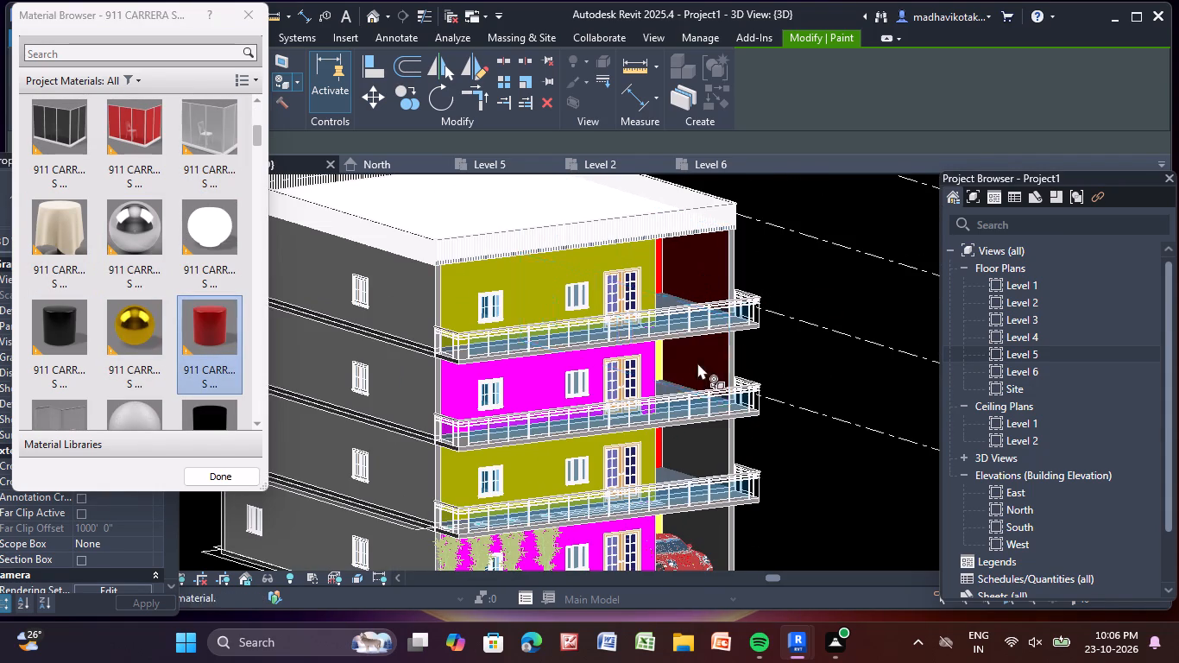
pyautogui.click(709, 453)
pyautogui.moveTo(703, 512); pyautogui.dragTo(662, 434, button='middle')
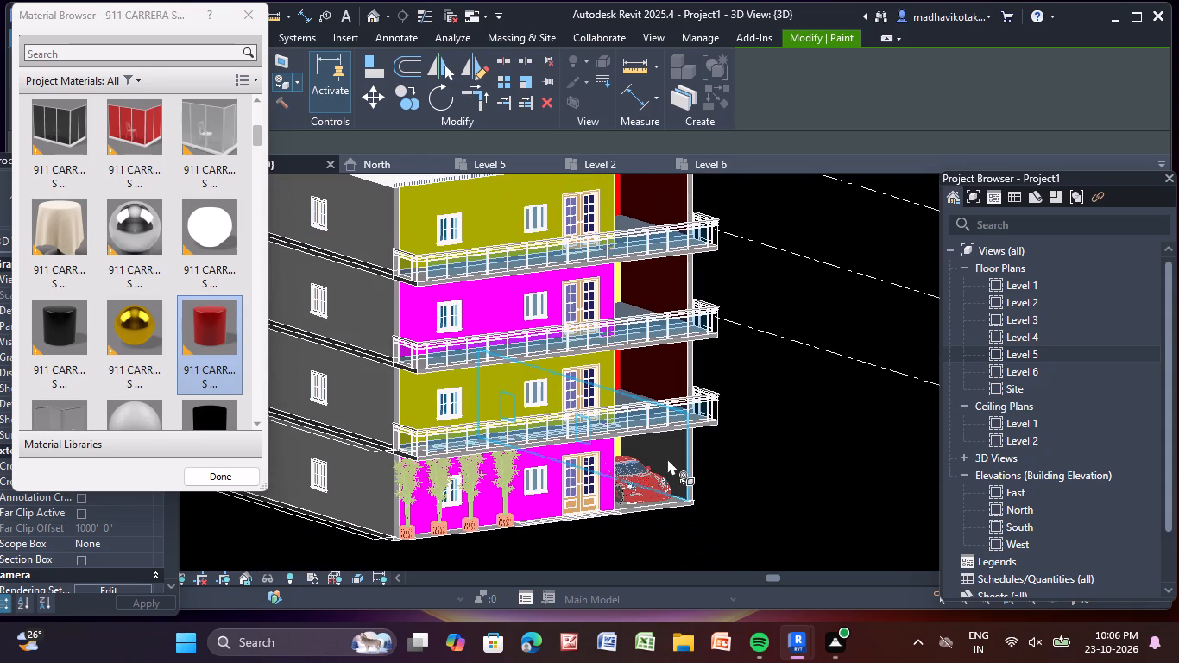
pyautogui.click(668, 458)
# Paint the open bay's back wall on the second and top storeys with the same darker red 911 Carrera S material.
pyautogui.keyDown('shift'); pyautogui.moveTo(750, 460); pyautogui.dragTo(605, 442, button='middle'); pyautogui.keyUp('shift')
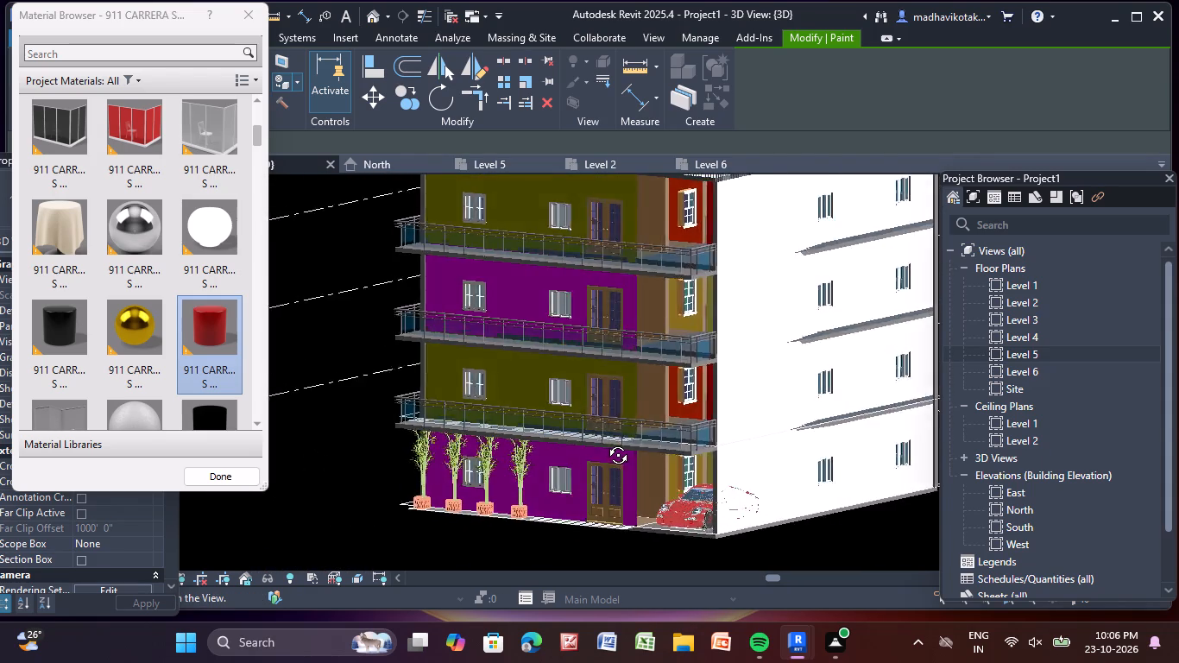
pyautogui.keyDown('shift'); pyautogui.moveTo(605, 442); pyautogui.dragTo(677, 423, button='middle'); pyautogui.keyUp('shift')
pyautogui.click(688, 384)
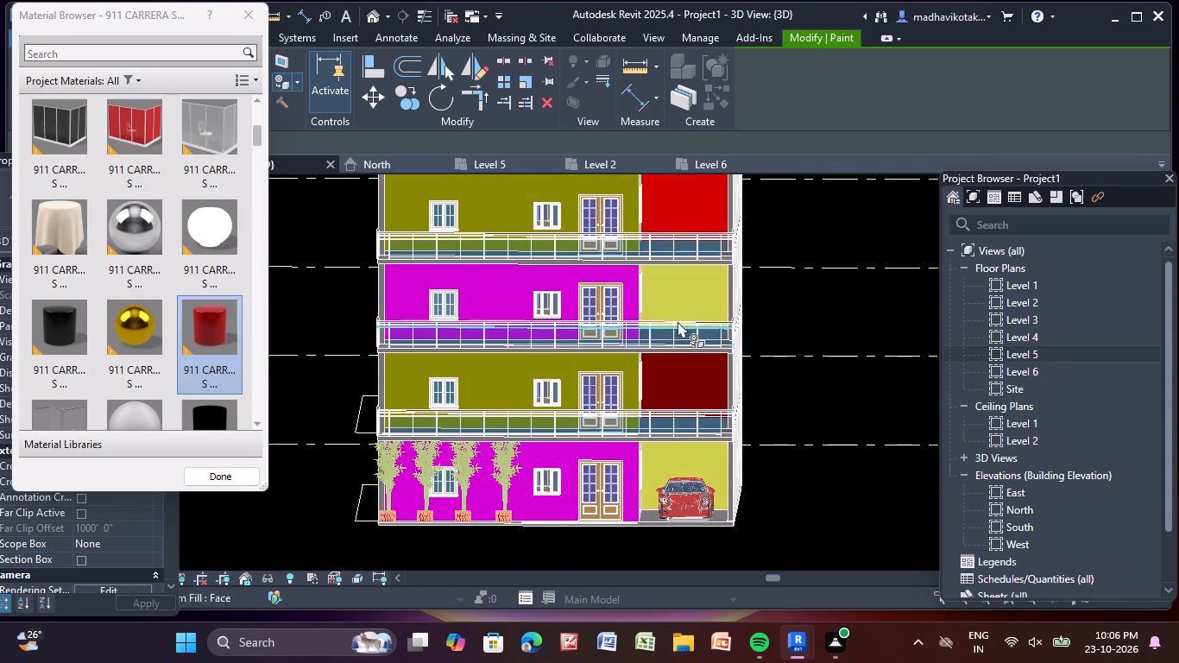
pyautogui.moveTo(674, 299); pyautogui.dragTo(650, 496, button='middle')
pyautogui.click(666, 405)
# Paint the open bay's back wall on the third and ground storeys with the gold 911 Carrera S material.
pyautogui.scroll(-1, 671, 466)
pyautogui.moveTo(673, 473); pyautogui.dragTo(655, 311, button='middle')
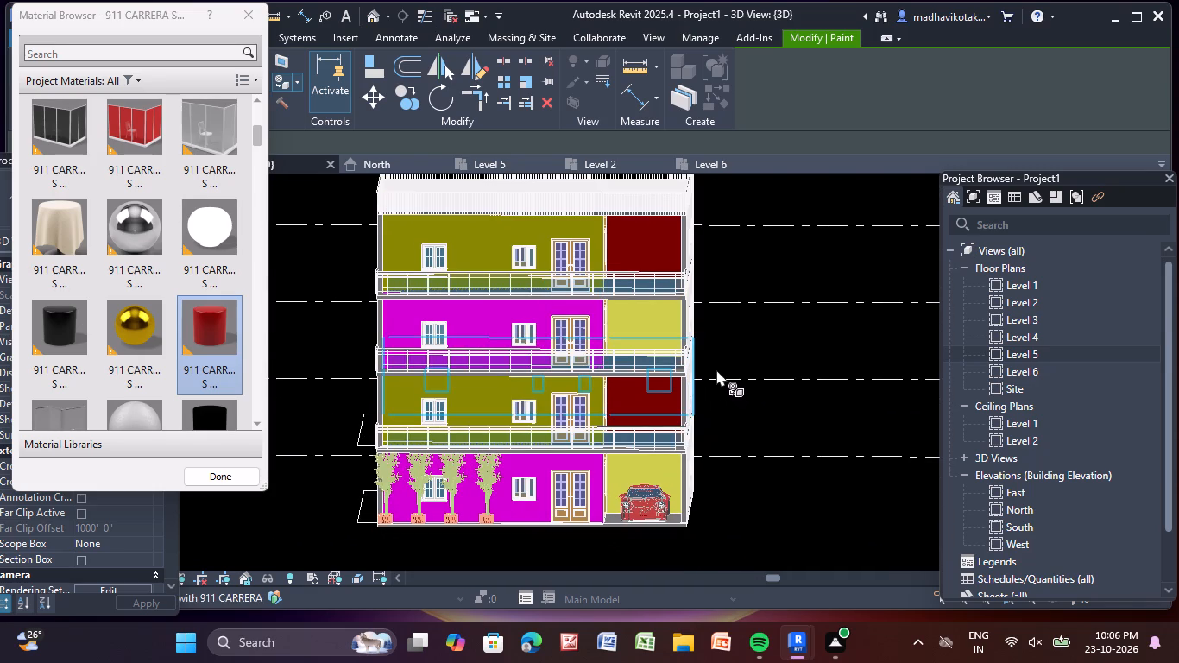
pyautogui.click(124, 322)
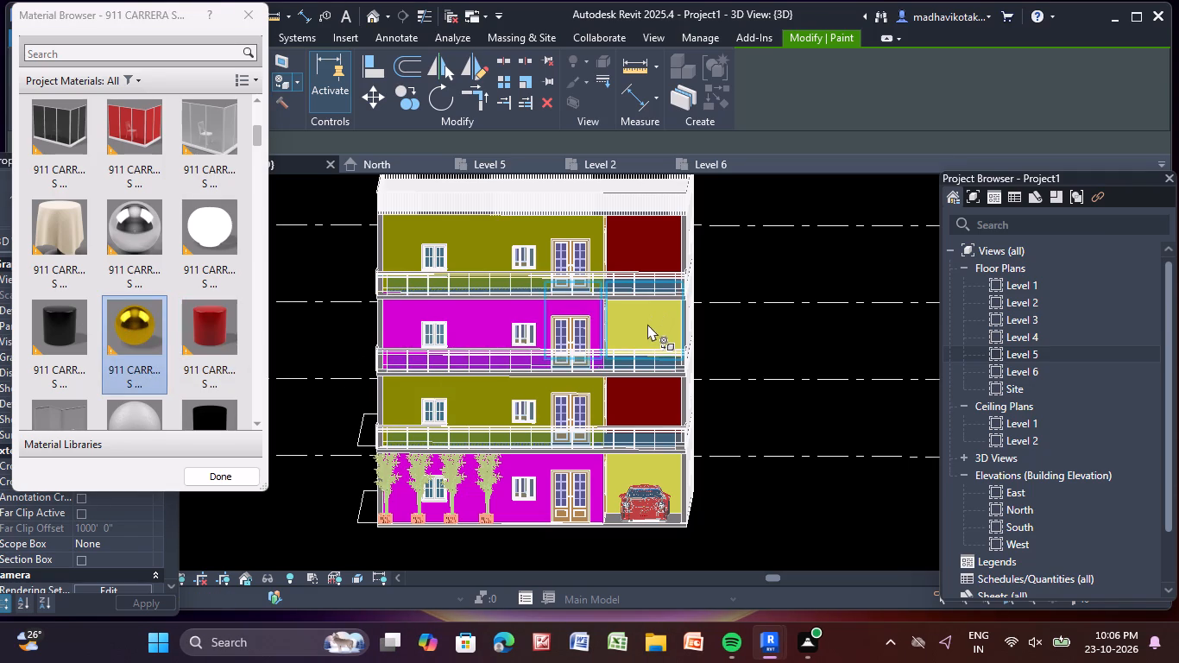
pyautogui.click(647, 324)
pyautogui.click(632, 470)
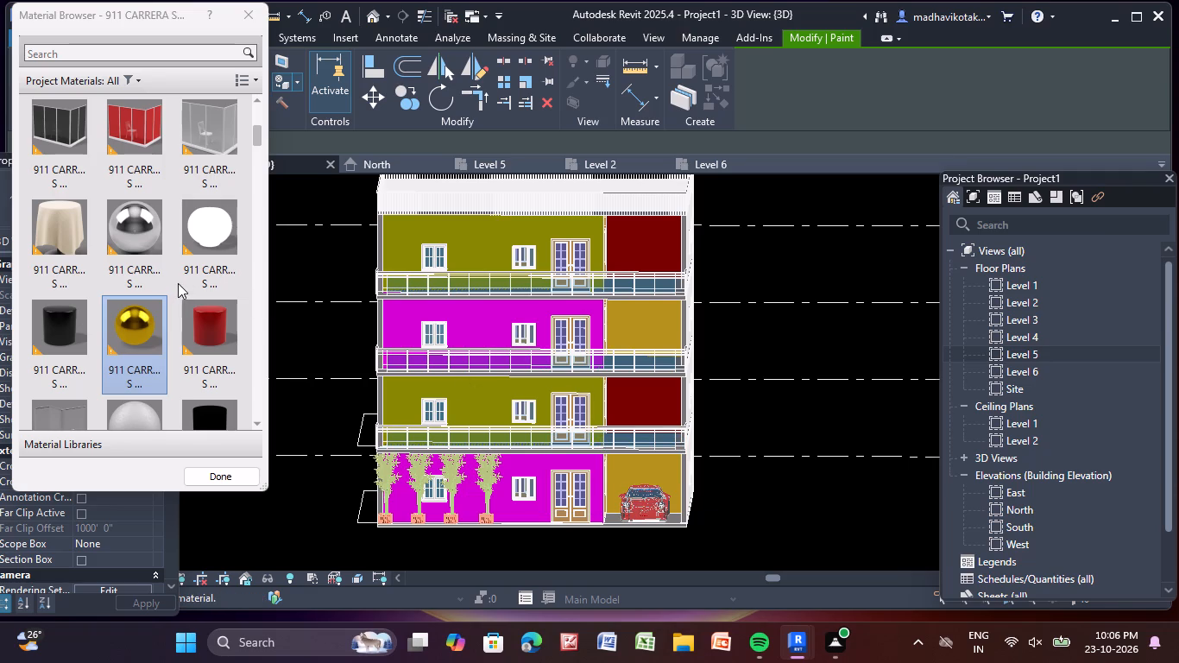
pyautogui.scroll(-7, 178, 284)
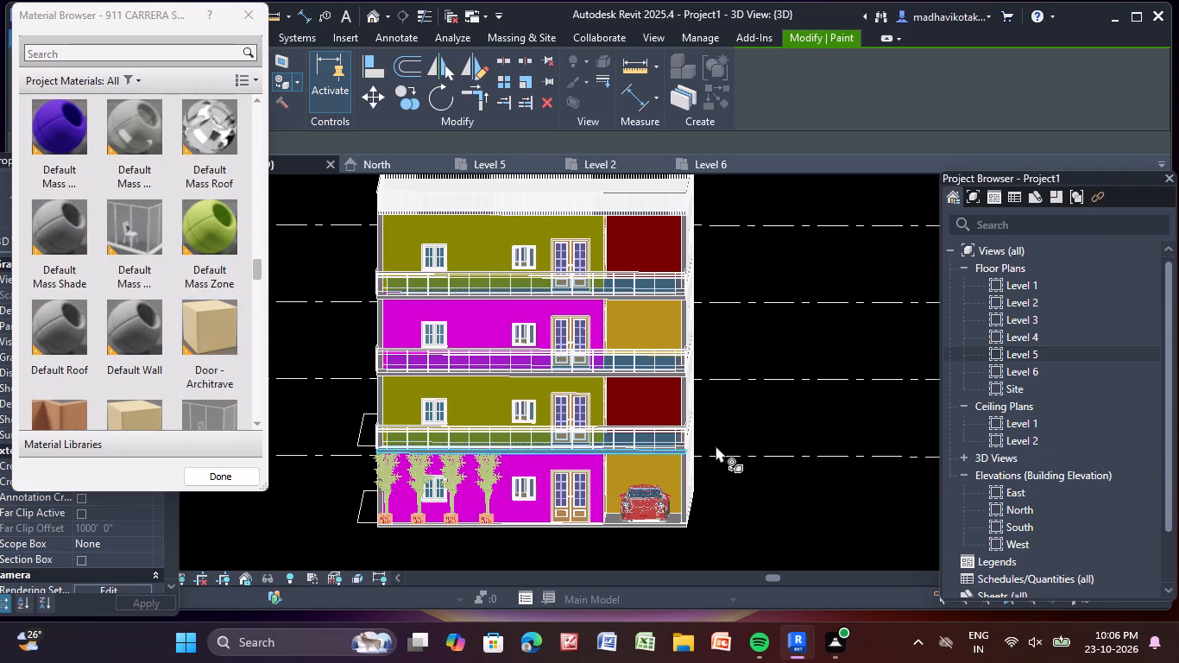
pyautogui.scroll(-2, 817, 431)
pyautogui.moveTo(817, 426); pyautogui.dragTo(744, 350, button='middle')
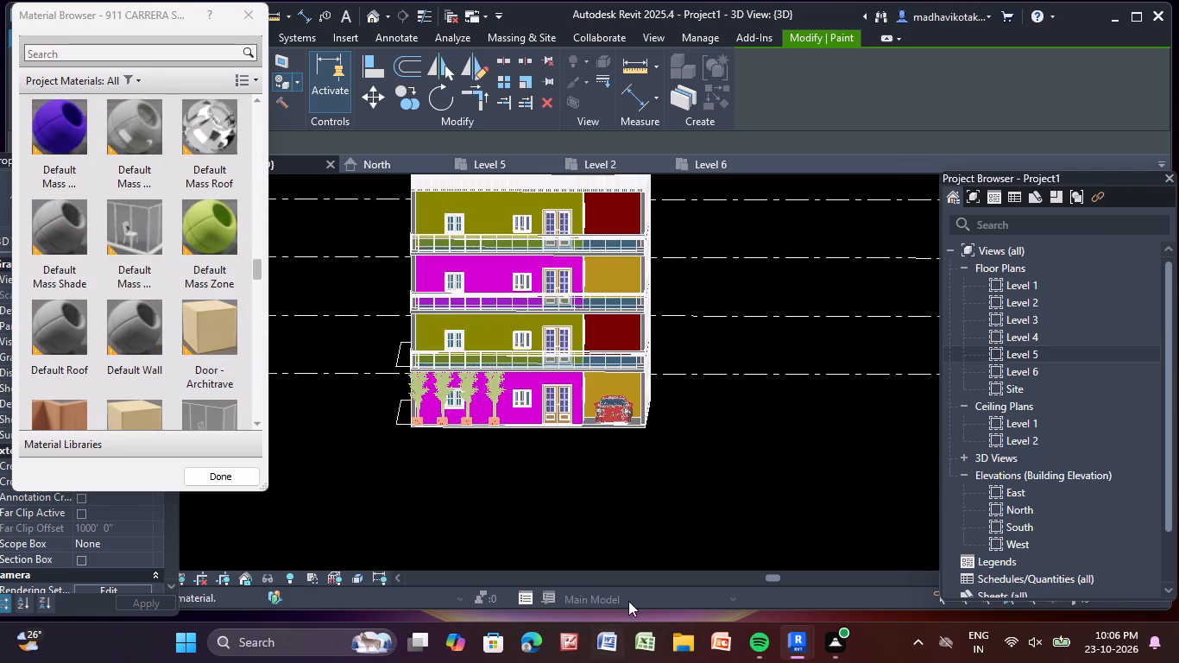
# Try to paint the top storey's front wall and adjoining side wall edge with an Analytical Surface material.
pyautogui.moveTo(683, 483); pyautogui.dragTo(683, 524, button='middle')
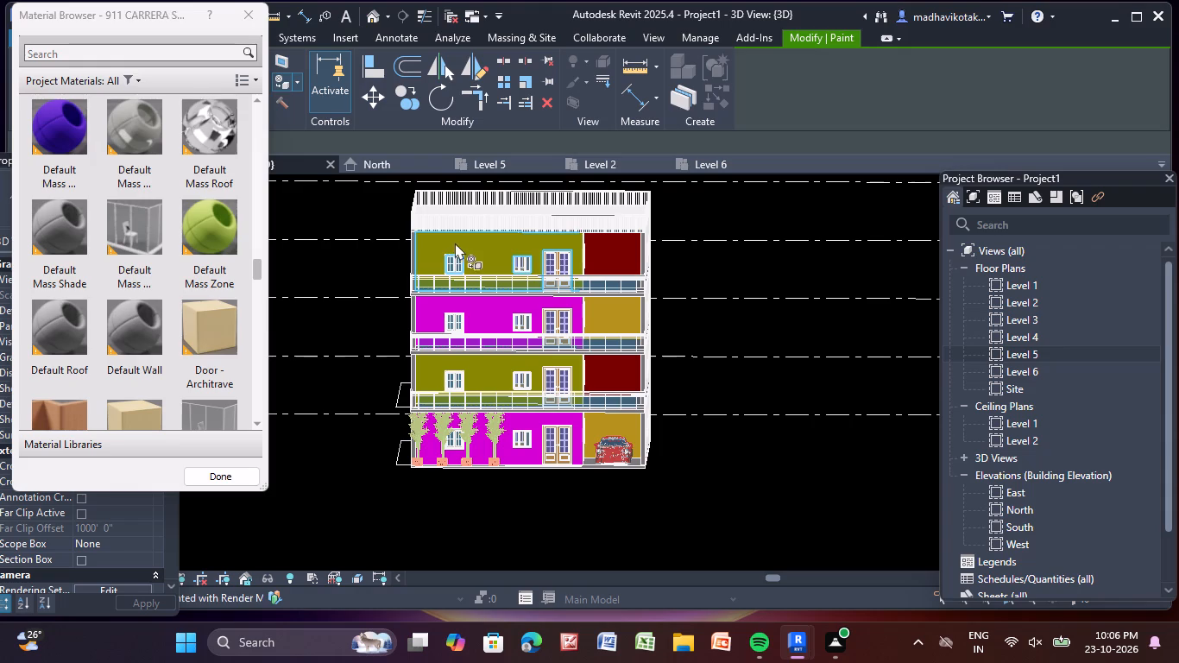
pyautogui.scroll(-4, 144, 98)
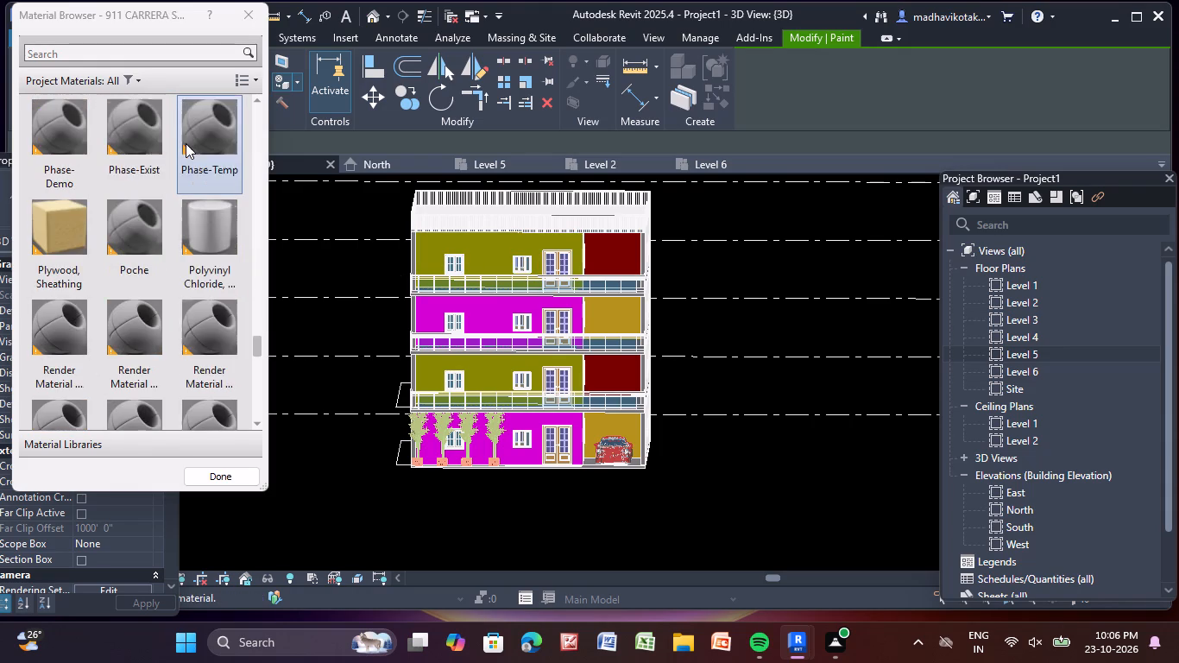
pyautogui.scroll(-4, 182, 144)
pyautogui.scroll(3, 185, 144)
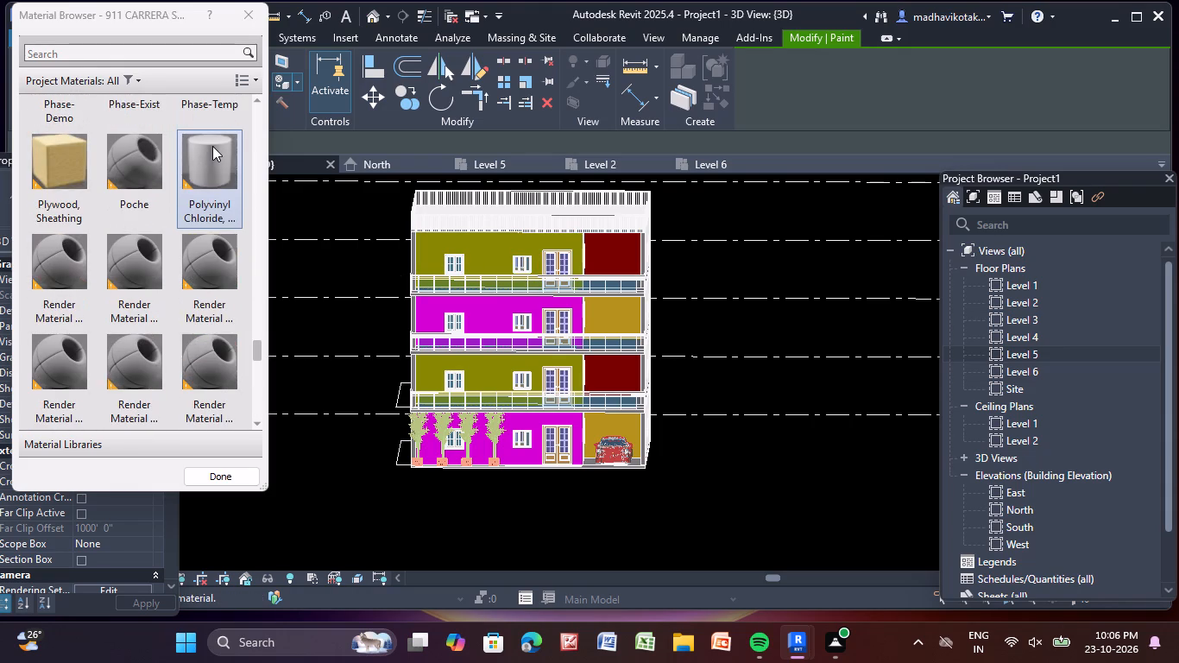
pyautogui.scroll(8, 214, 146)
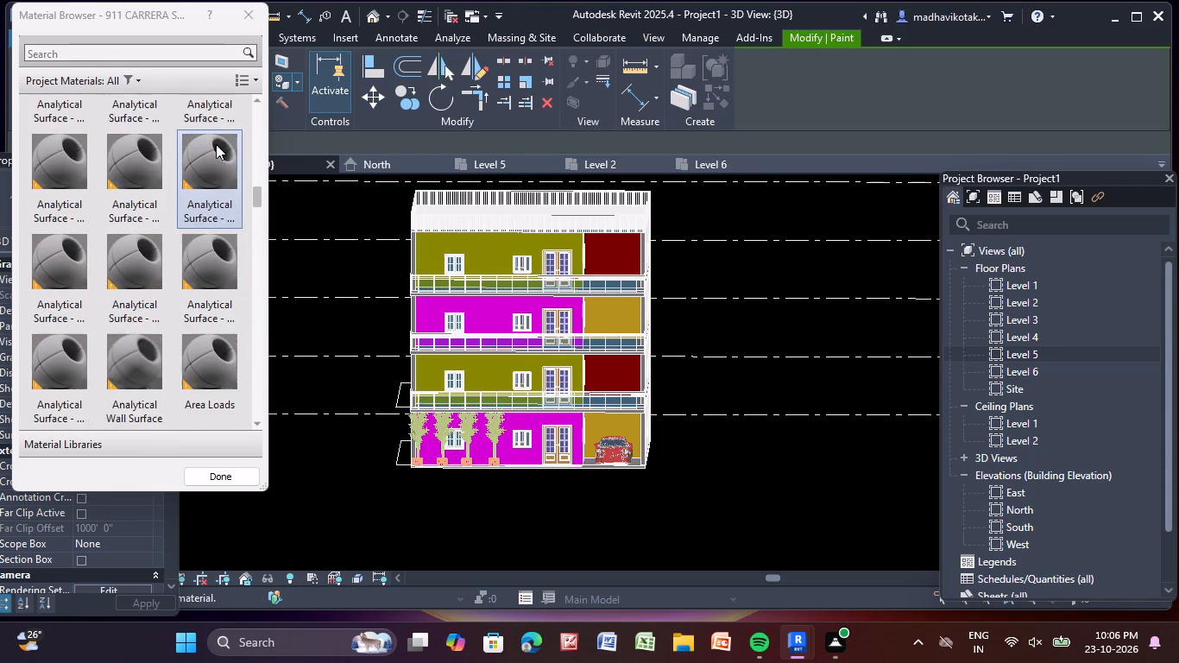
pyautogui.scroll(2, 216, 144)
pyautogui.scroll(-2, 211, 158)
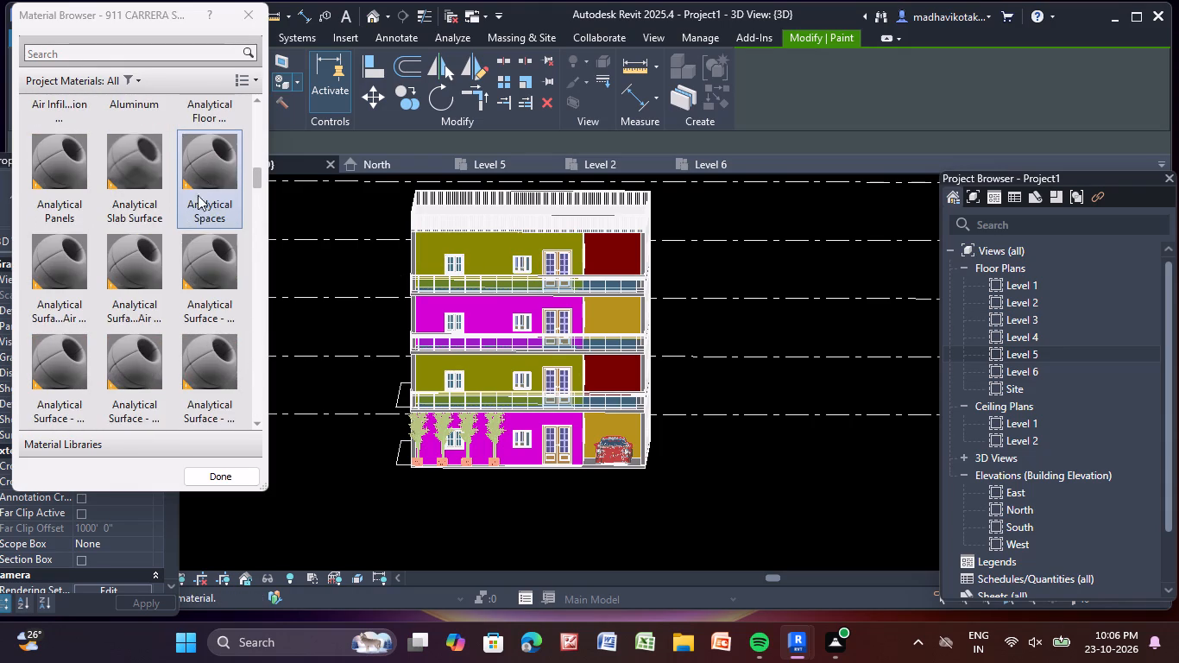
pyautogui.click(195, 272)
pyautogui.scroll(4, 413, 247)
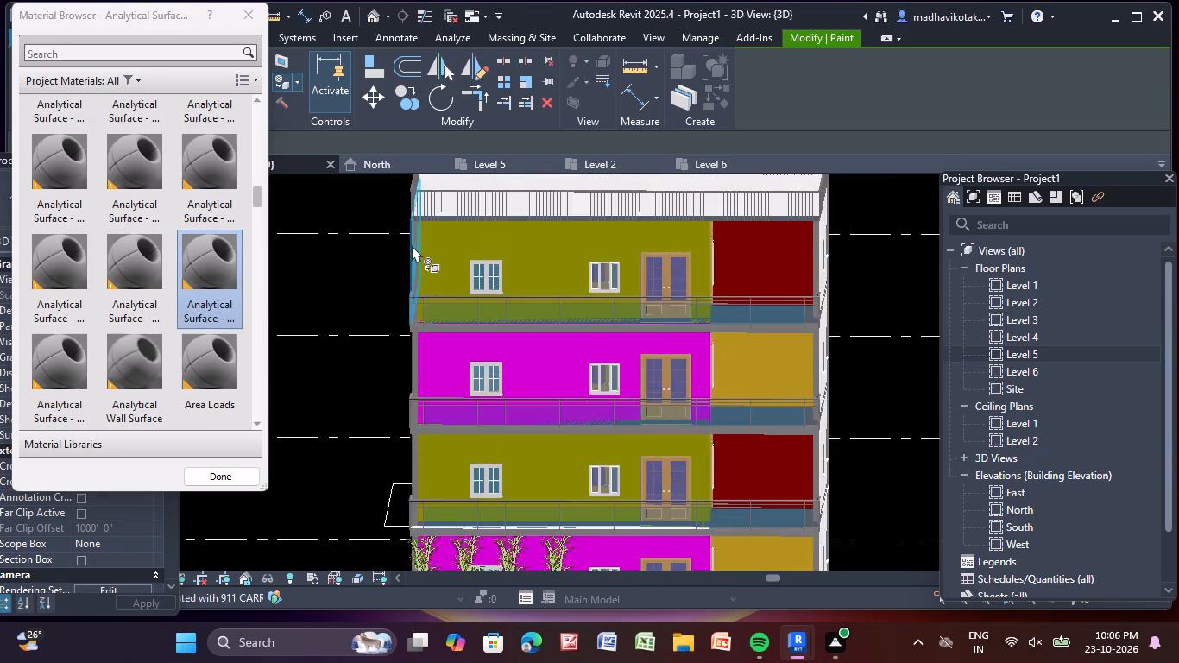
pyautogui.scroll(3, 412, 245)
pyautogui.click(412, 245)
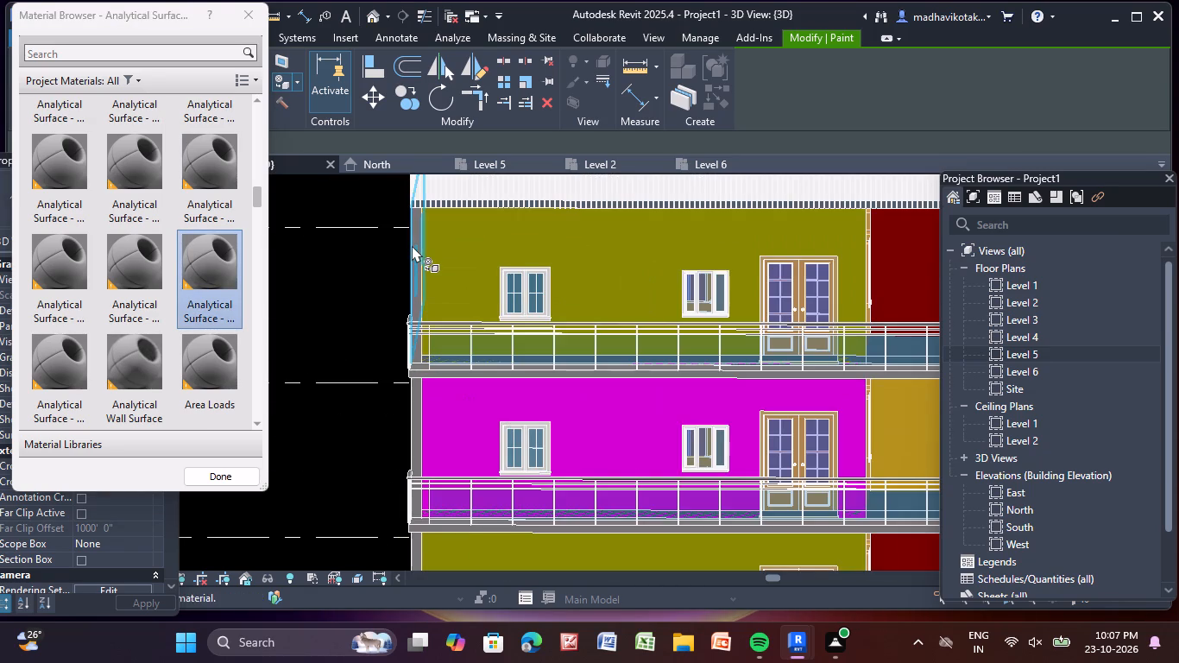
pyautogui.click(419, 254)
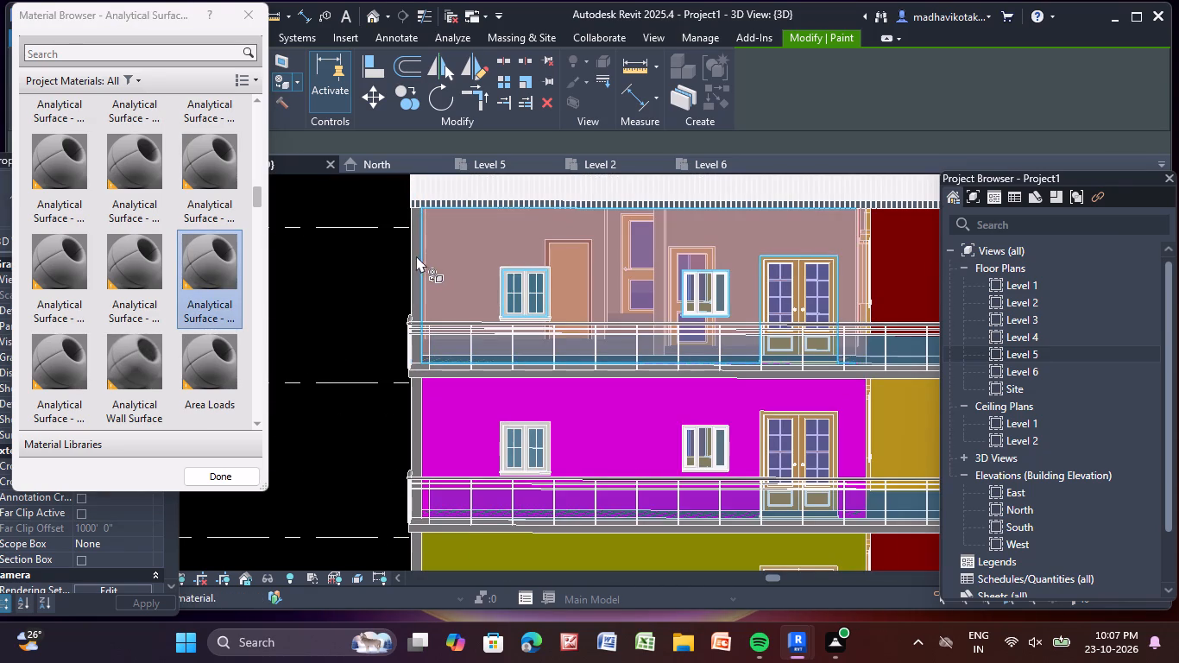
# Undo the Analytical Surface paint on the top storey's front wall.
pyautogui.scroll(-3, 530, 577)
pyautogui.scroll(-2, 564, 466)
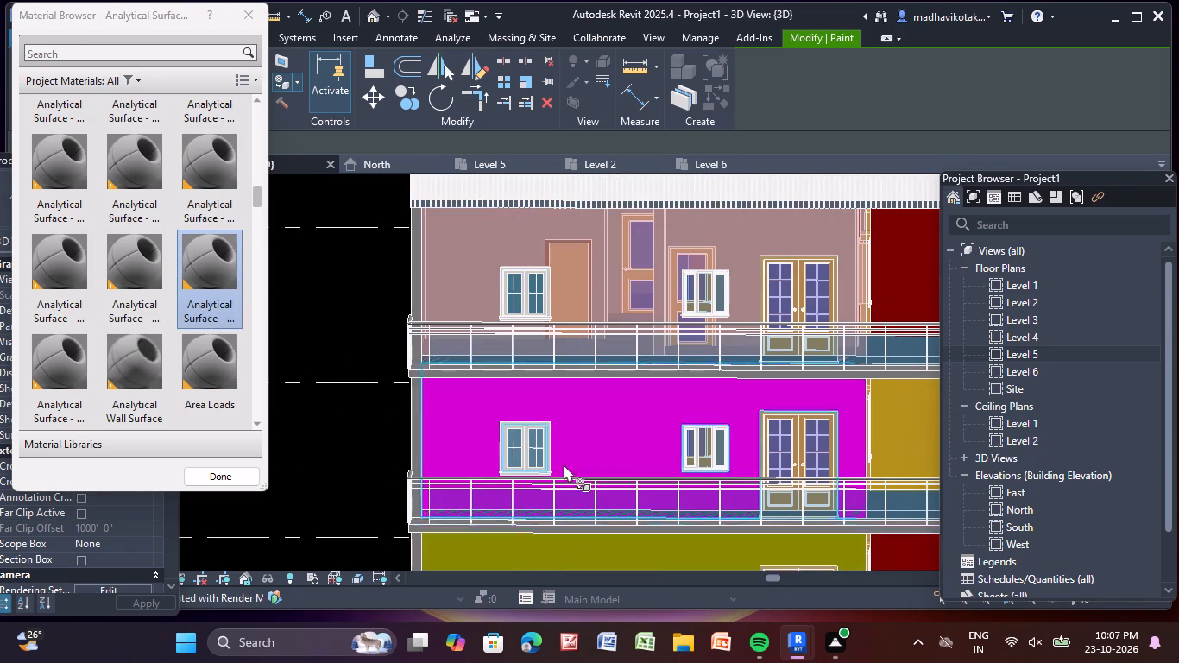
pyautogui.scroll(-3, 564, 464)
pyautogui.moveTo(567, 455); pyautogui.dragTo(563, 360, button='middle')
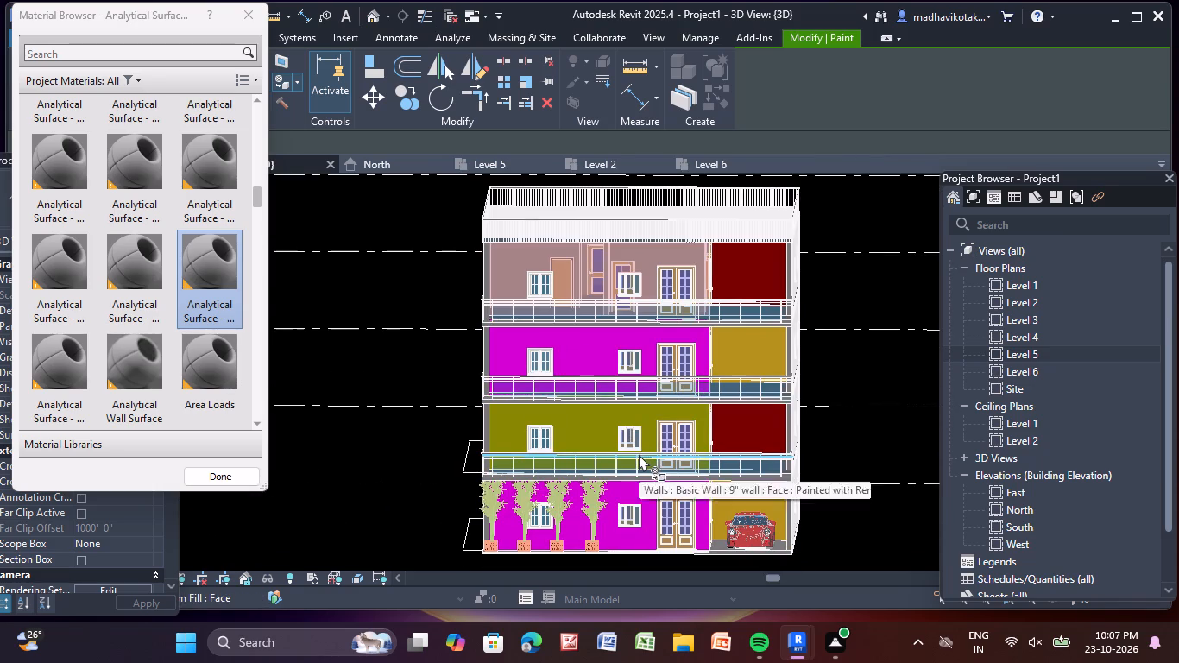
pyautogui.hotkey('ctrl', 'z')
# Examine the whole front and select the open bay's back walls on the different storeys to inspect them.
pyautogui.scroll(-9, 624, 383)
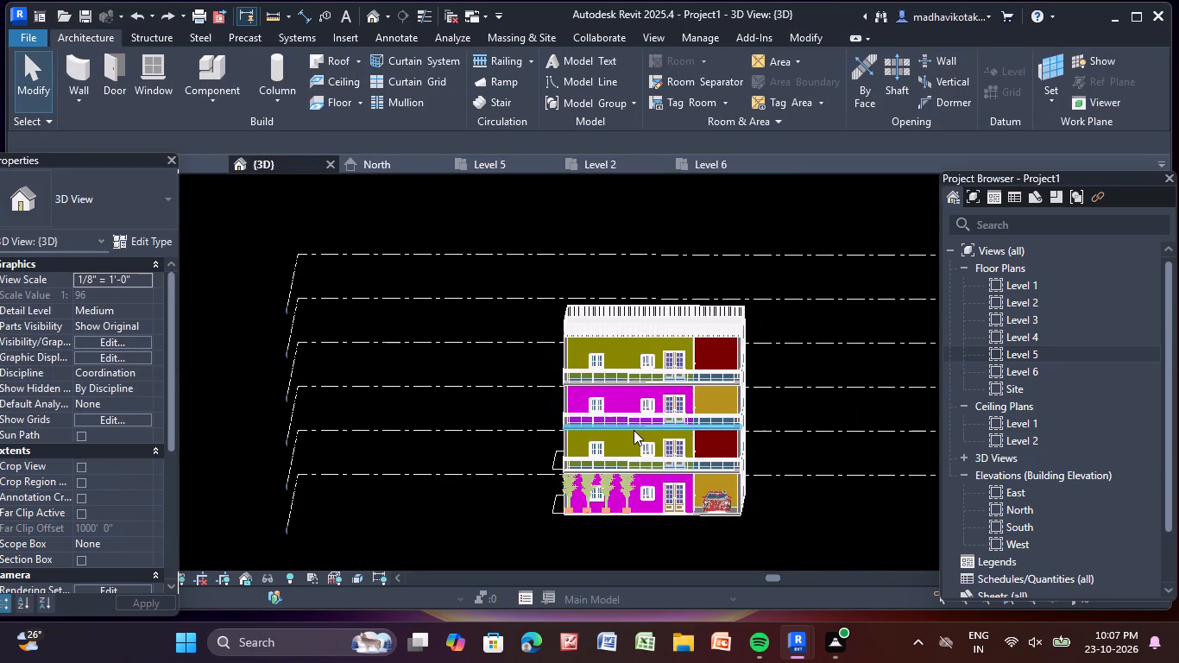
pyautogui.moveTo(631, 423); pyautogui.dragTo(591, 364, button='middle')
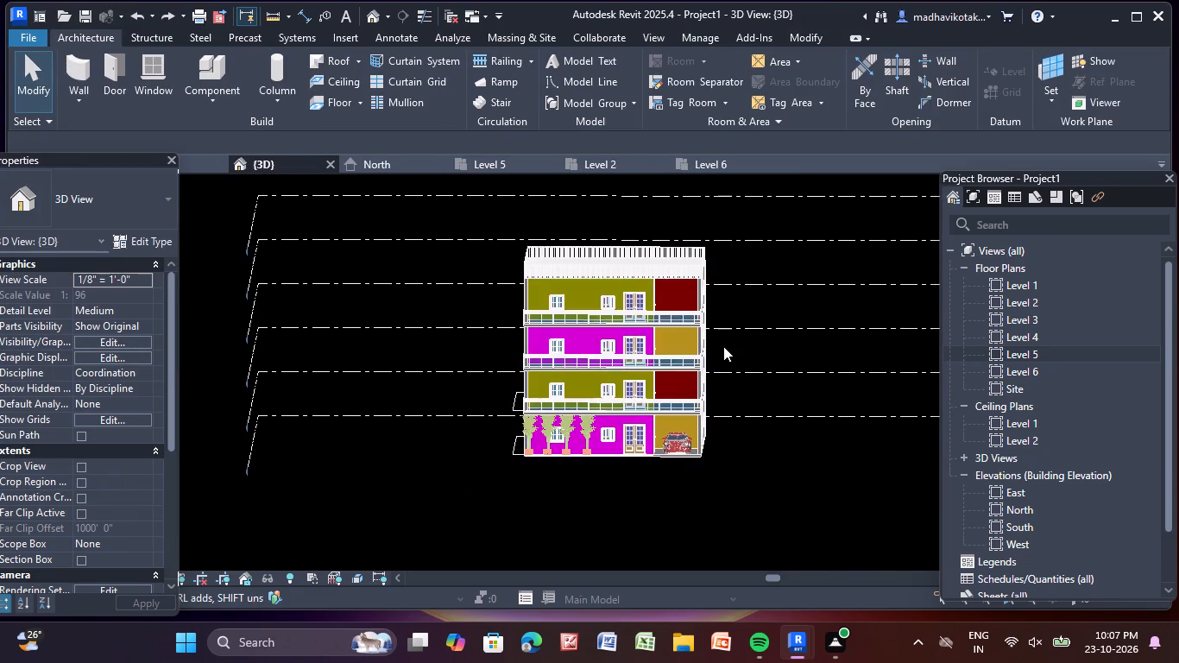
pyautogui.scroll(9, 725, 345)
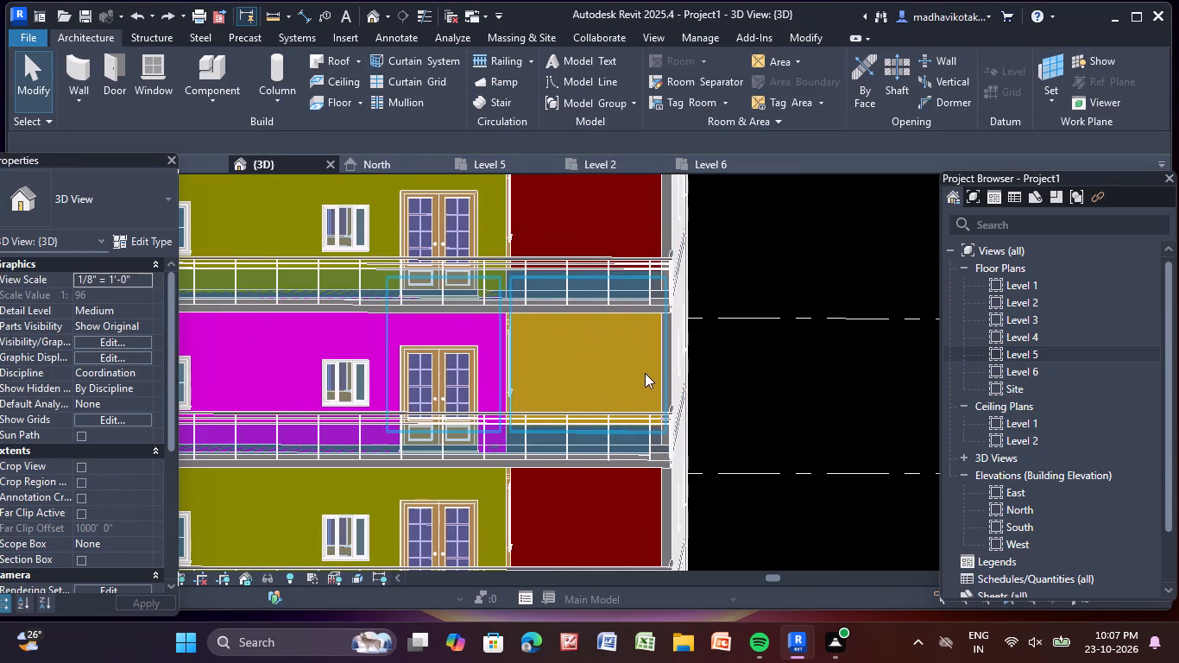
pyautogui.click(588, 378)
pyautogui.scroll(-1, 642, 367)
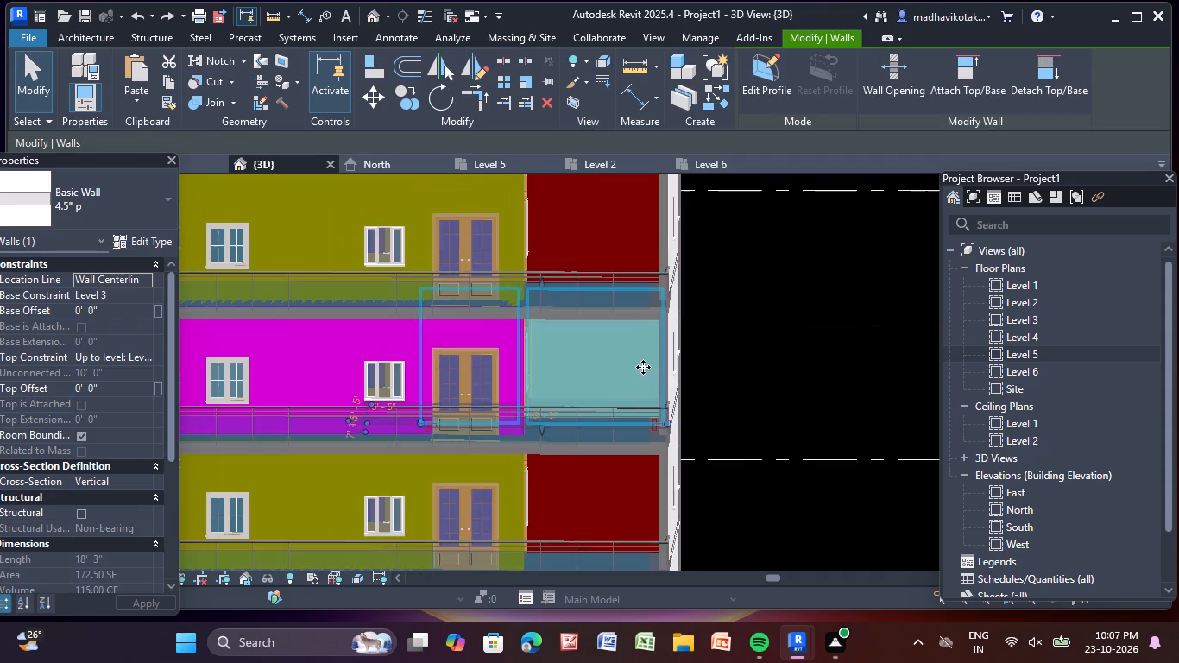
pyautogui.scroll(-2, 667, 364)
pyautogui.scroll(3, 665, 364)
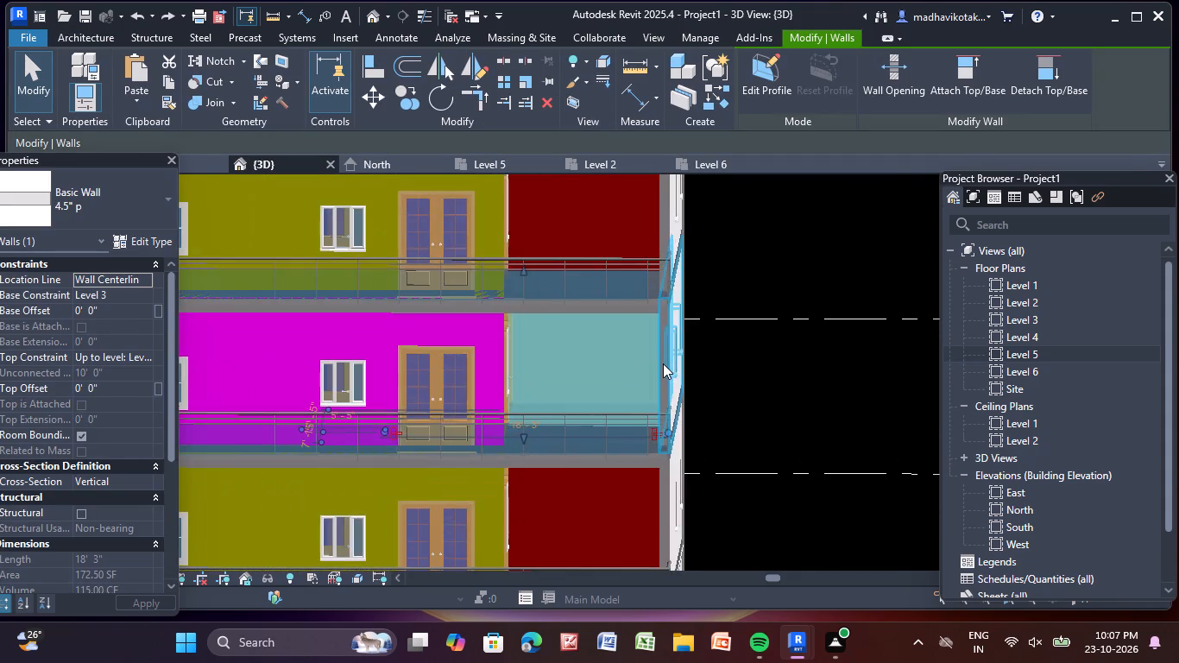
pyautogui.scroll(-6, 708, 343)
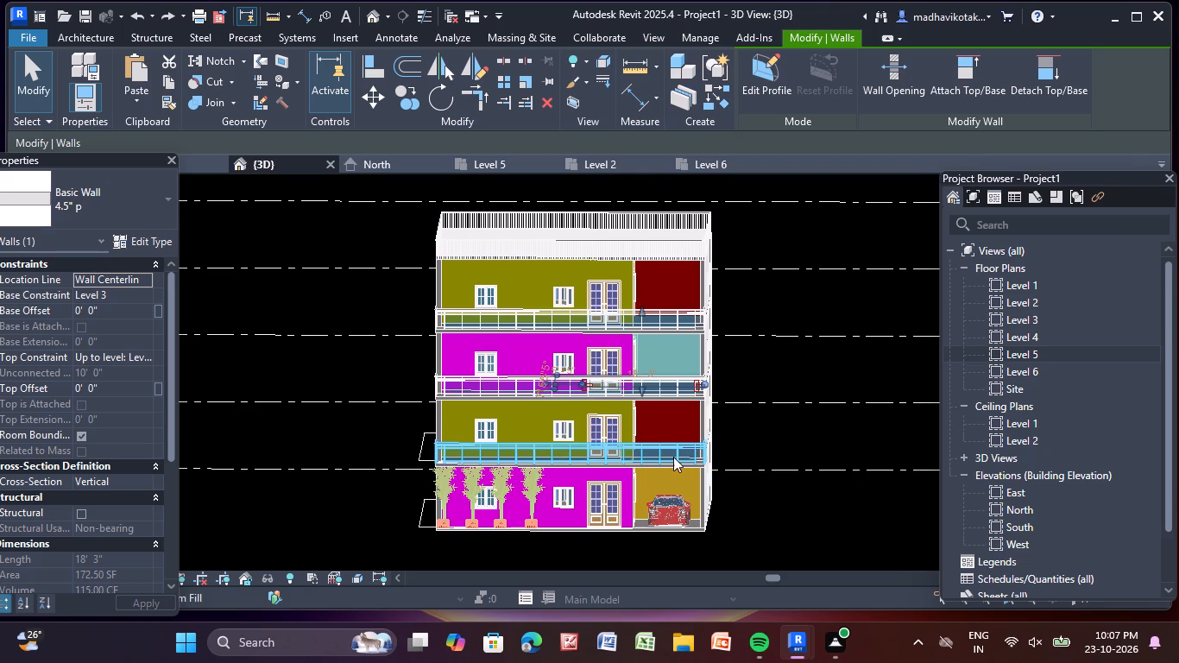
pyautogui.click(664, 477)
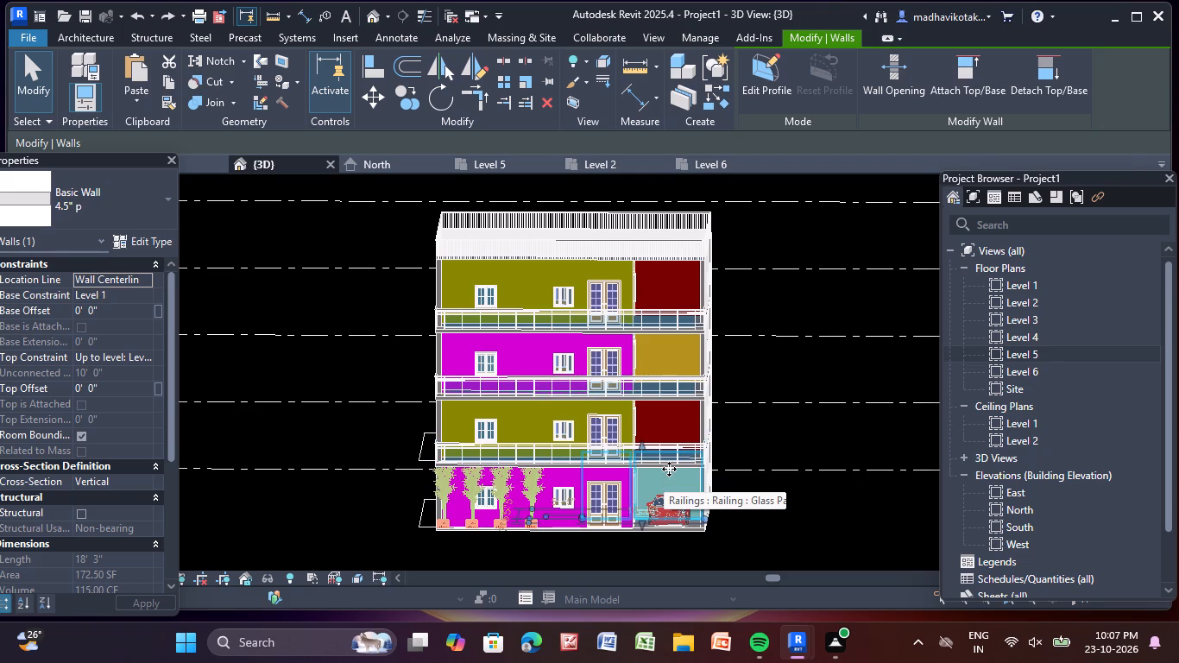
pyautogui.click(662, 358)
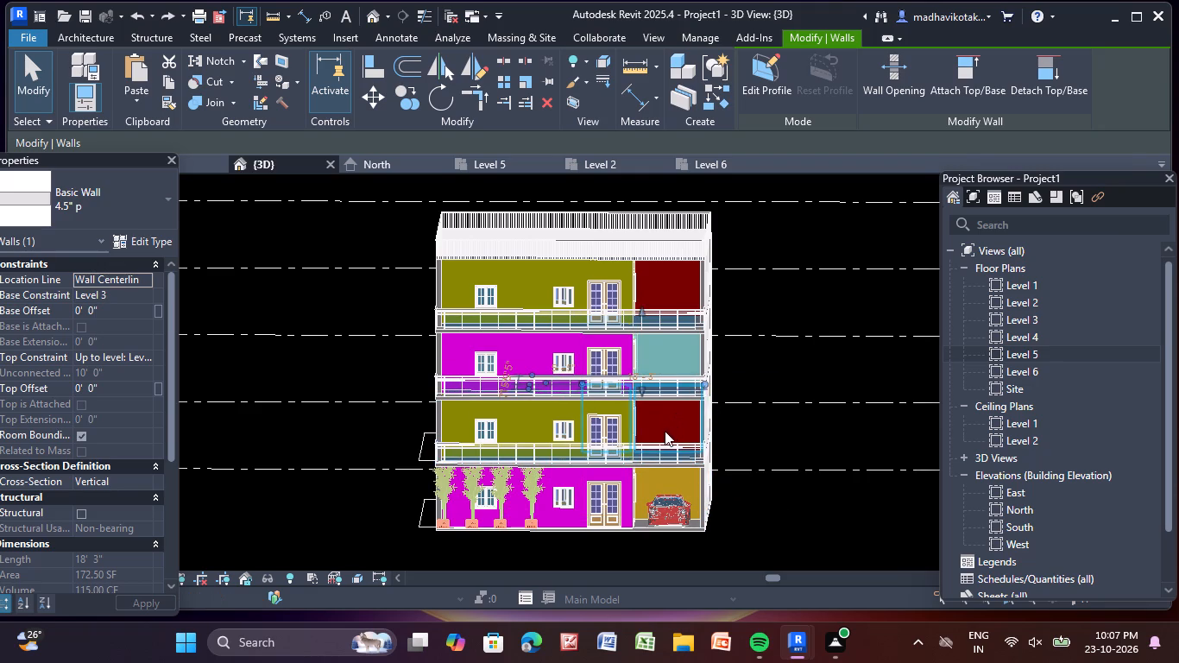
pyautogui.click(664, 431)
pyautogui.click(668, 359)
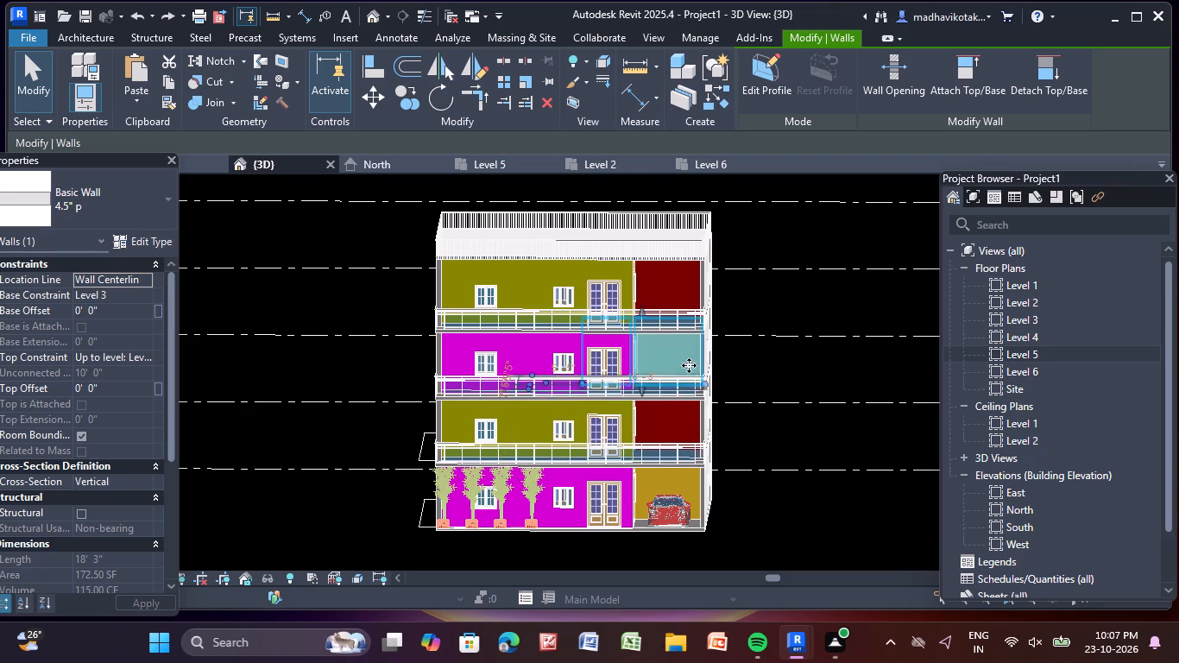
pyautogui.click(671, 482)
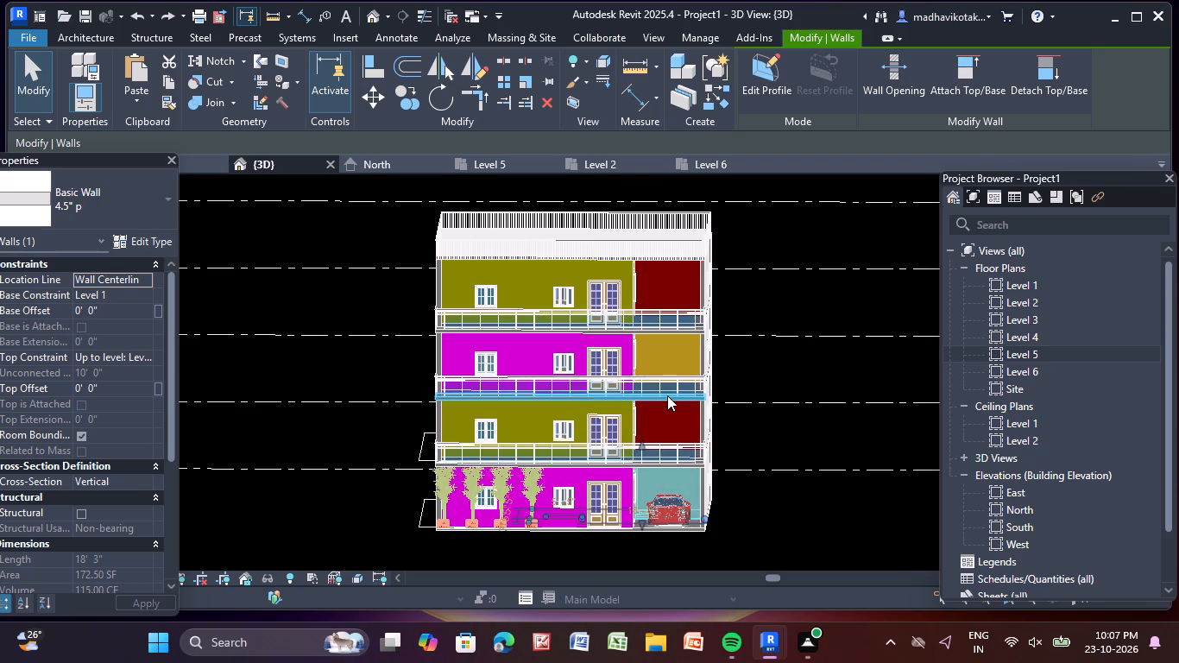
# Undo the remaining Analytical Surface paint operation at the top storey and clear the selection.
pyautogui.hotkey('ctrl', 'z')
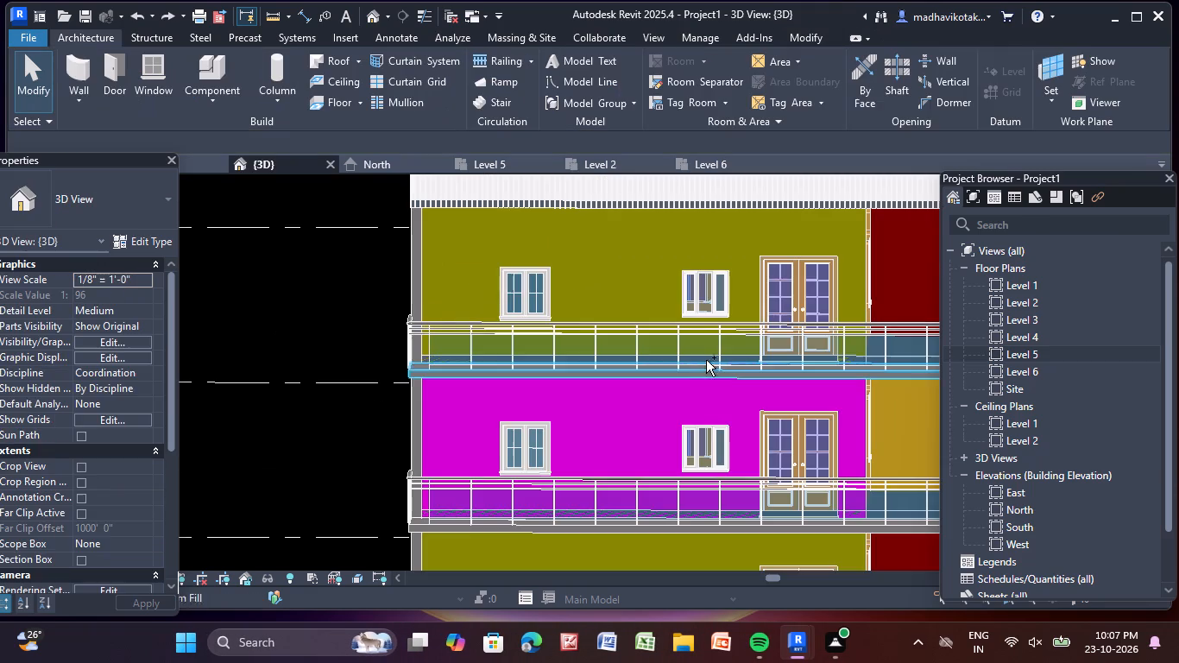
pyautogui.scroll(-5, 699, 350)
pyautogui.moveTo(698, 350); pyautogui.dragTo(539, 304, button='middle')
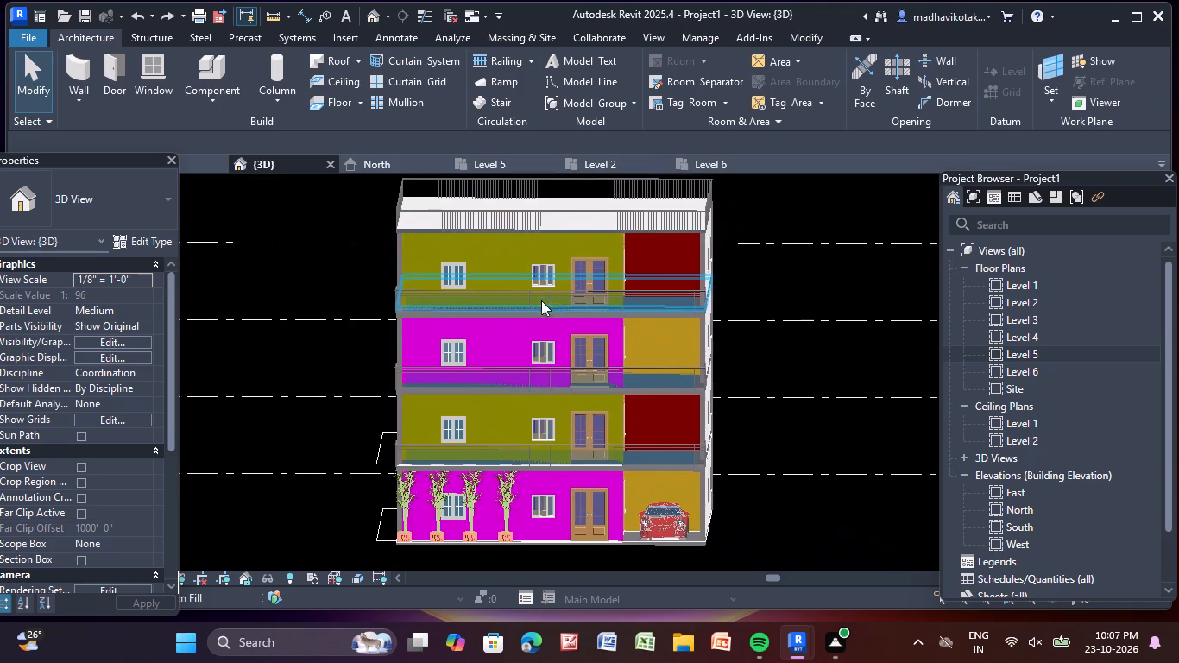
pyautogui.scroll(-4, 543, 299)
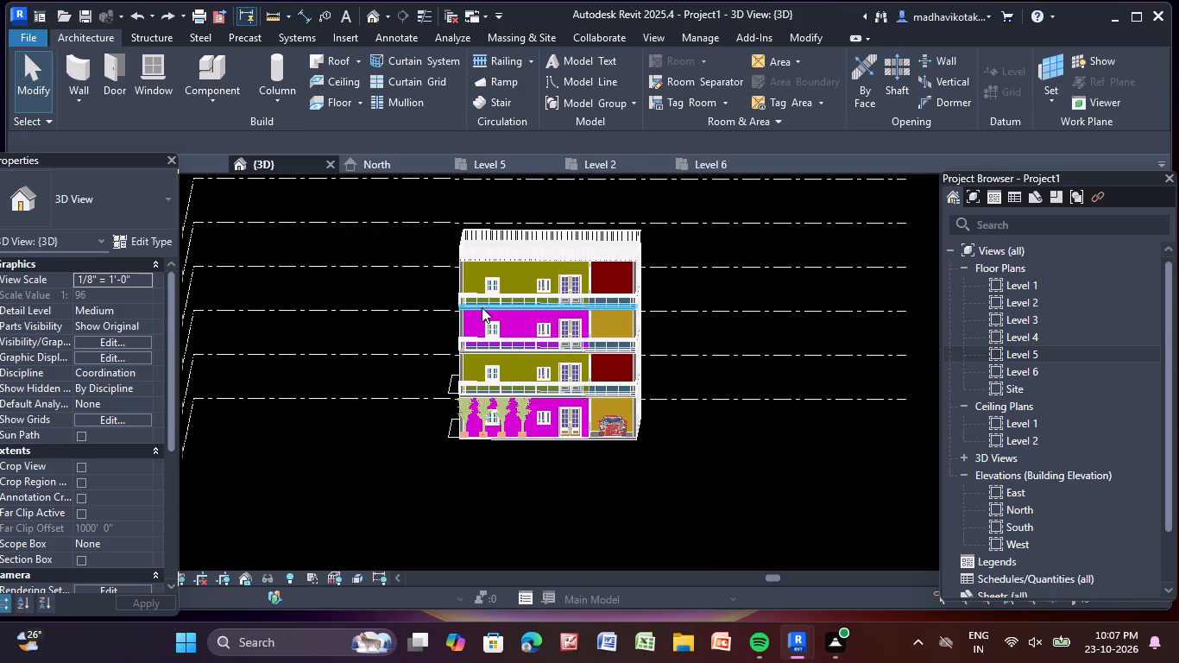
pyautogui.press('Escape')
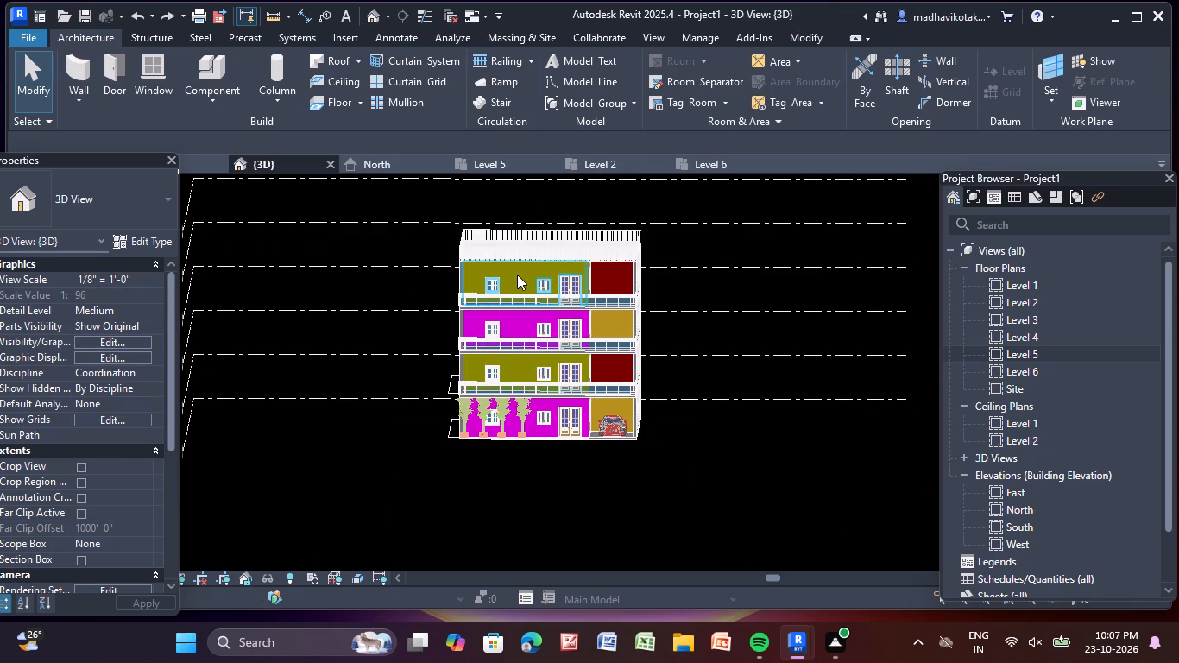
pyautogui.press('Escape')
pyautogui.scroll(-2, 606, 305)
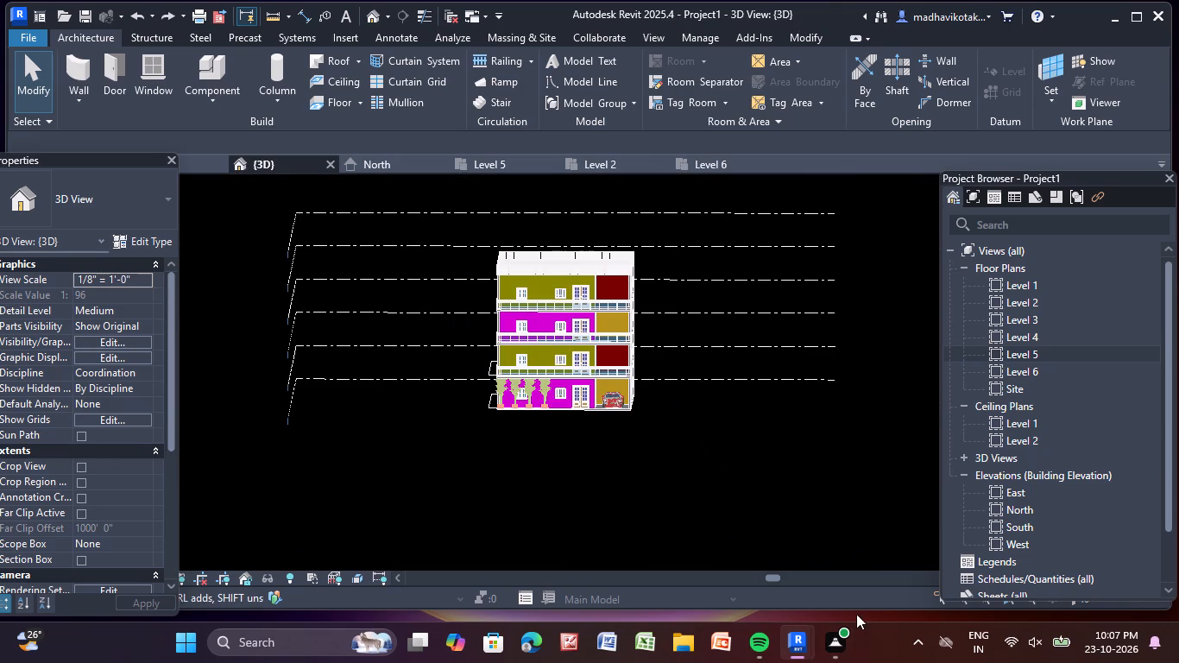
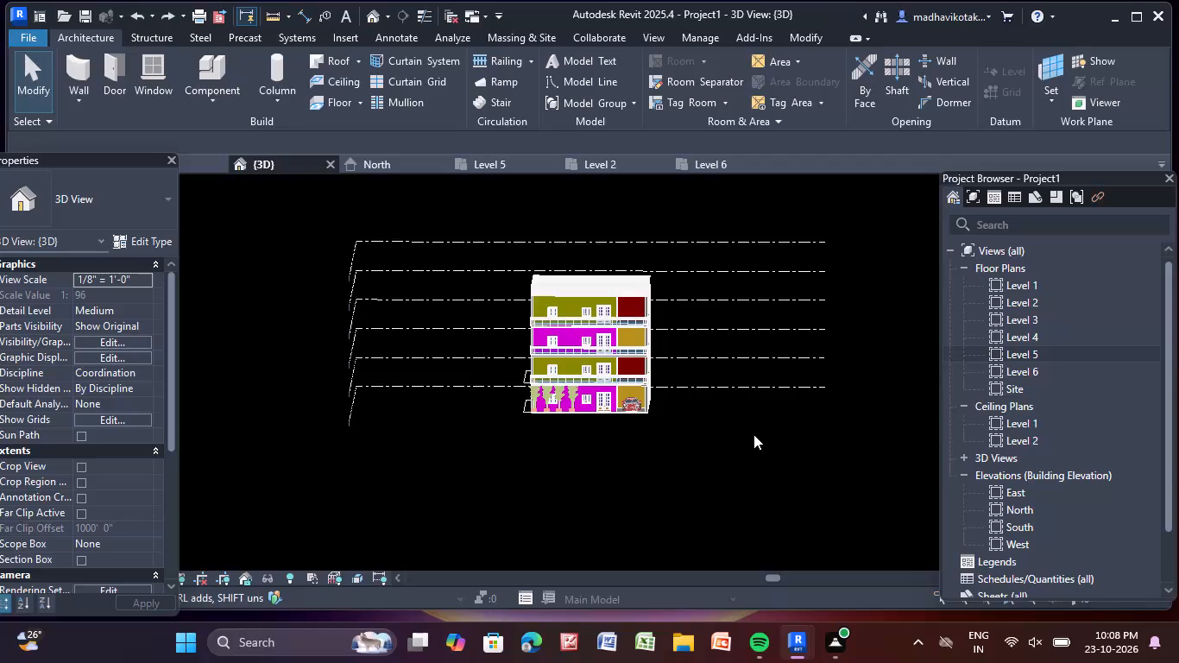
# Examine the multi-storey building's front facade, side walls and roof railing from several angles in the 3D view.
pyautogui.moveTo(731, 408); pyautogui.dragTo(729, 438, button='middle')
pyautogui.scroll(4, 626, 426)
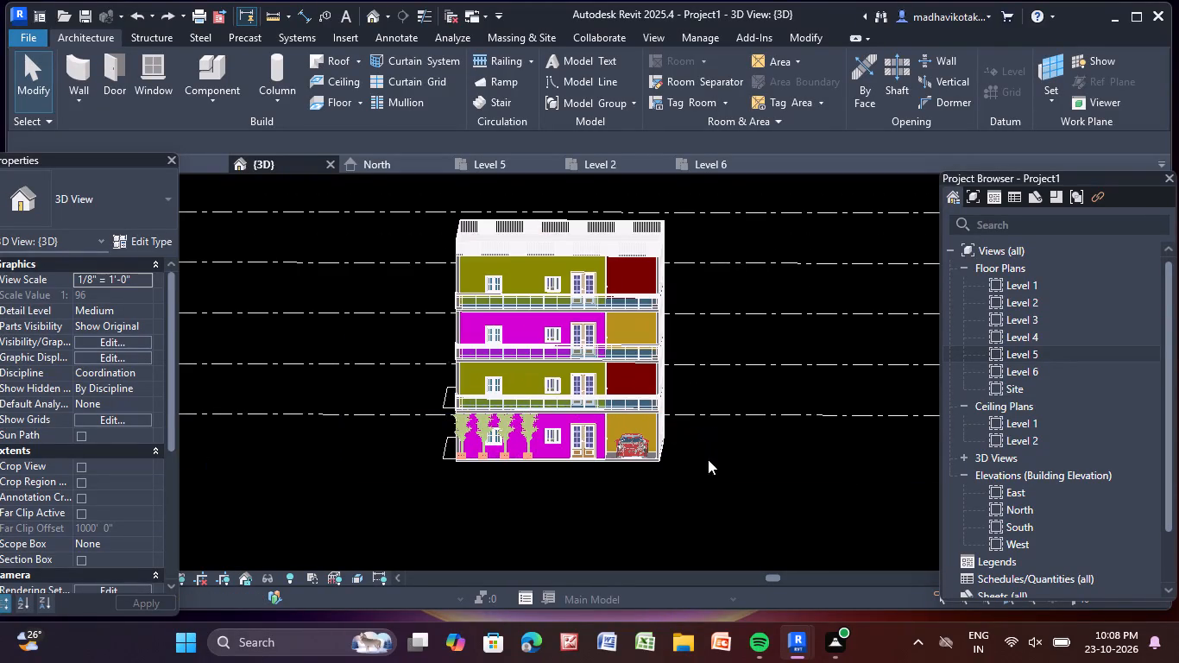
pyautogui.moveTo(709, 460); pyautogui.dragTo(681, 422, button='middle')
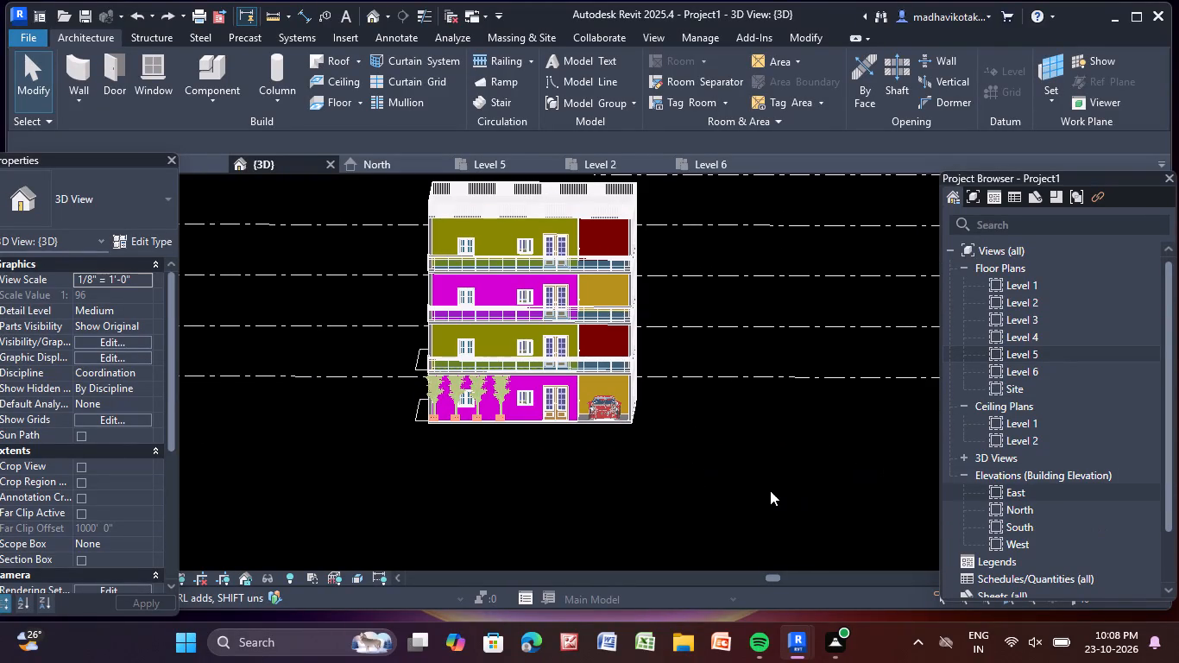
pyautogui.keyDown('shift'); pyautogui.moveTo(772, 487); pyautogui.dragTo(790, 443, button='middle'); pyautogui.keyUp('shift')
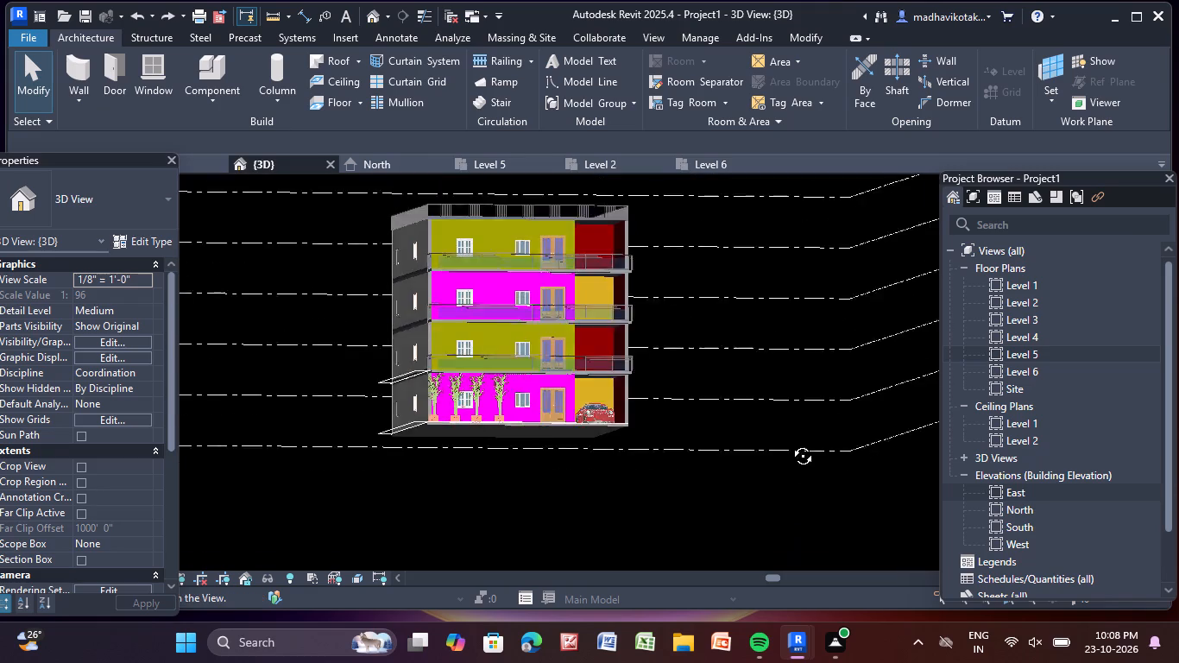
pyautogui.keyDown('shift'); pyautogui.moveTo(790, 443); pyautogui.dragTo(762, 498, button='middle'); pyautogui.keyUp('shift')
pyautogui.scroll(-1, 808, 375)
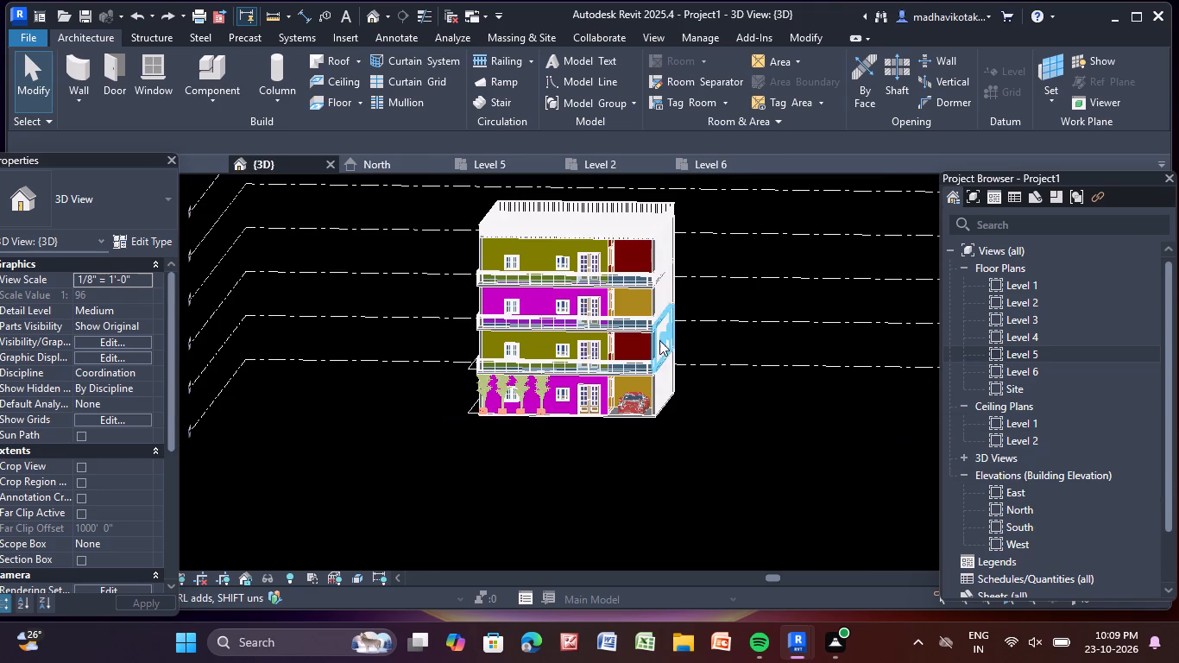
pyautogui.moveTo(747, 450); pyautogui.dragTo(761, 441, button='middle')
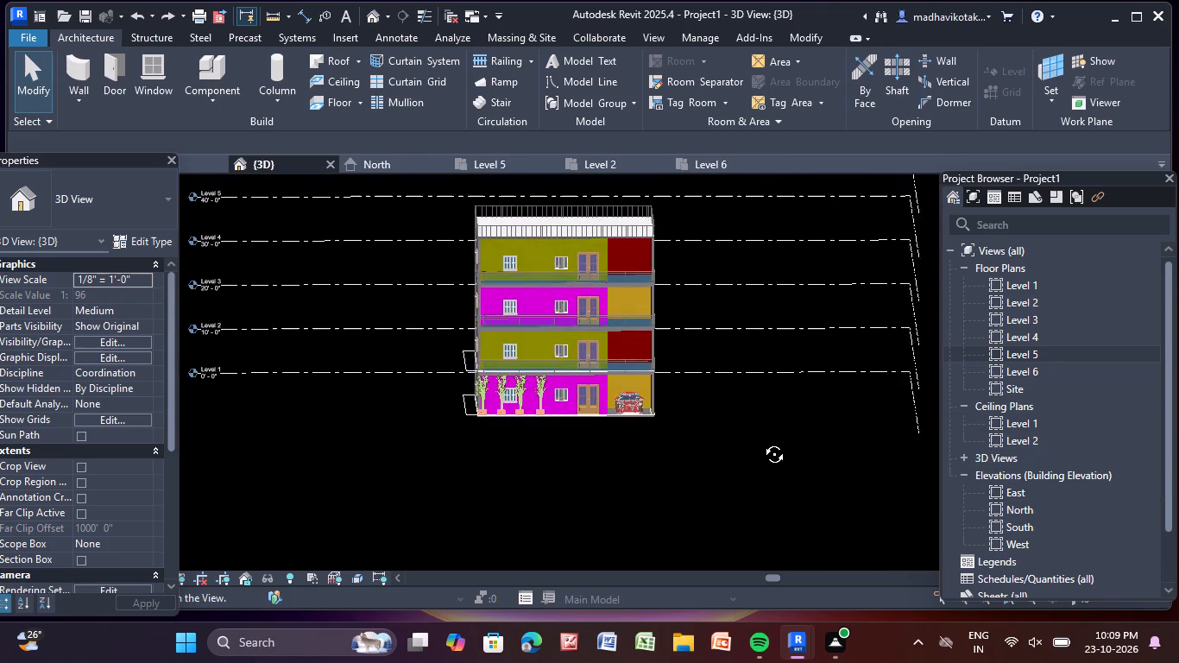
pyautogui.moveTo(761, 441); pyautogui.dragTo(753, 409, button='middle')
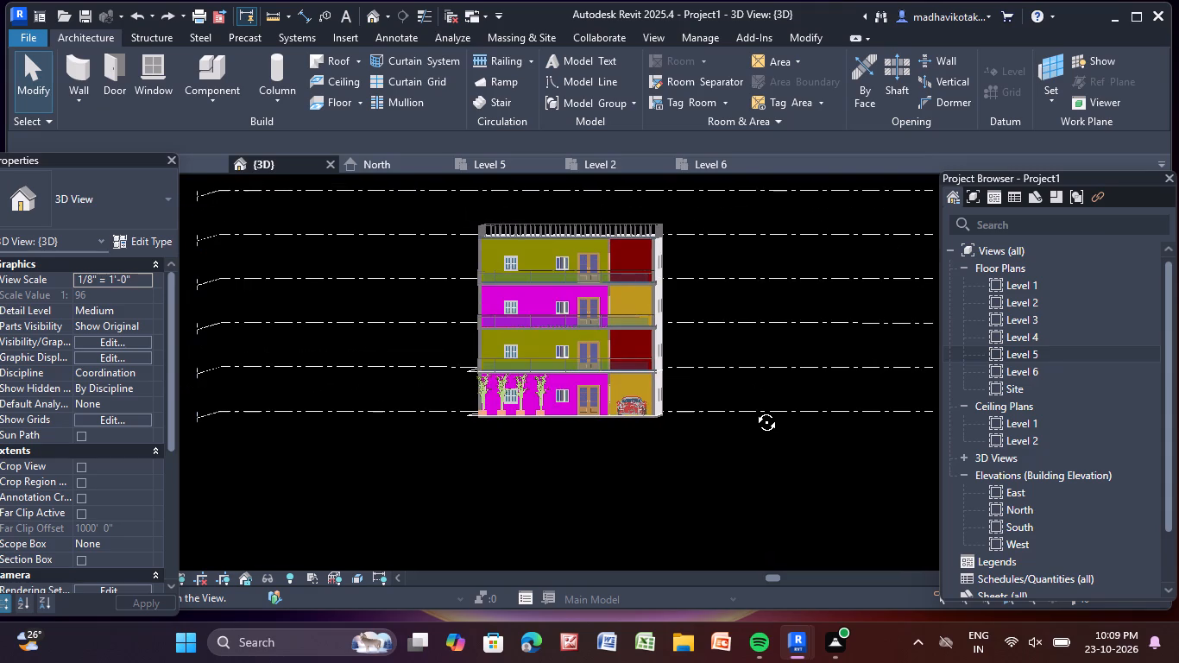
pyautogui.moveTo(753, 409); pyautogui.dragTo(763, 408, button='middle')
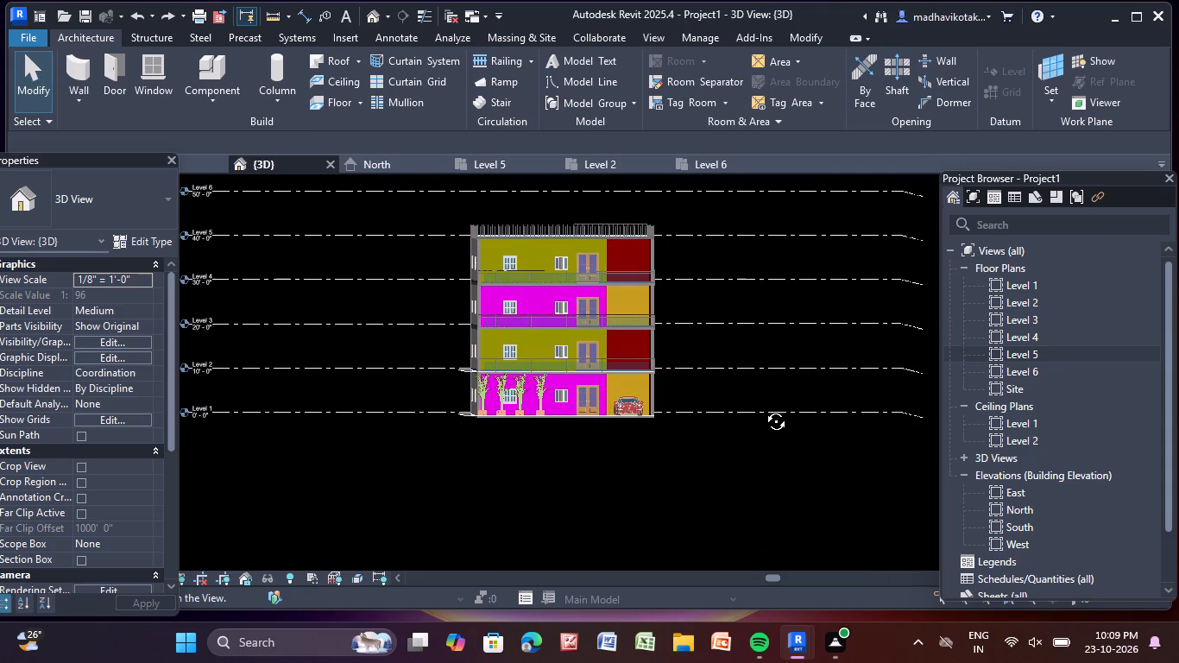
pyautogui.moveTo(763, 408); pyautogui.dragTo(755, 428, button='middle')
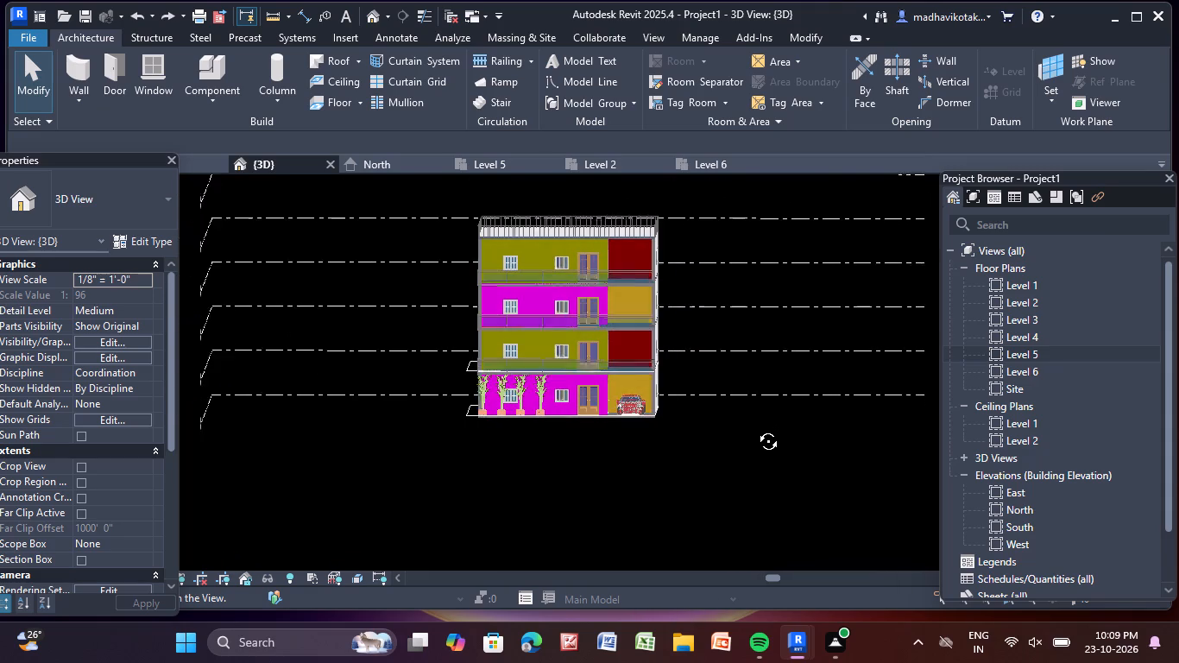
pyautogui.moveTo(755, 428); pyautogui.dragTo(755, 431, button='middle')
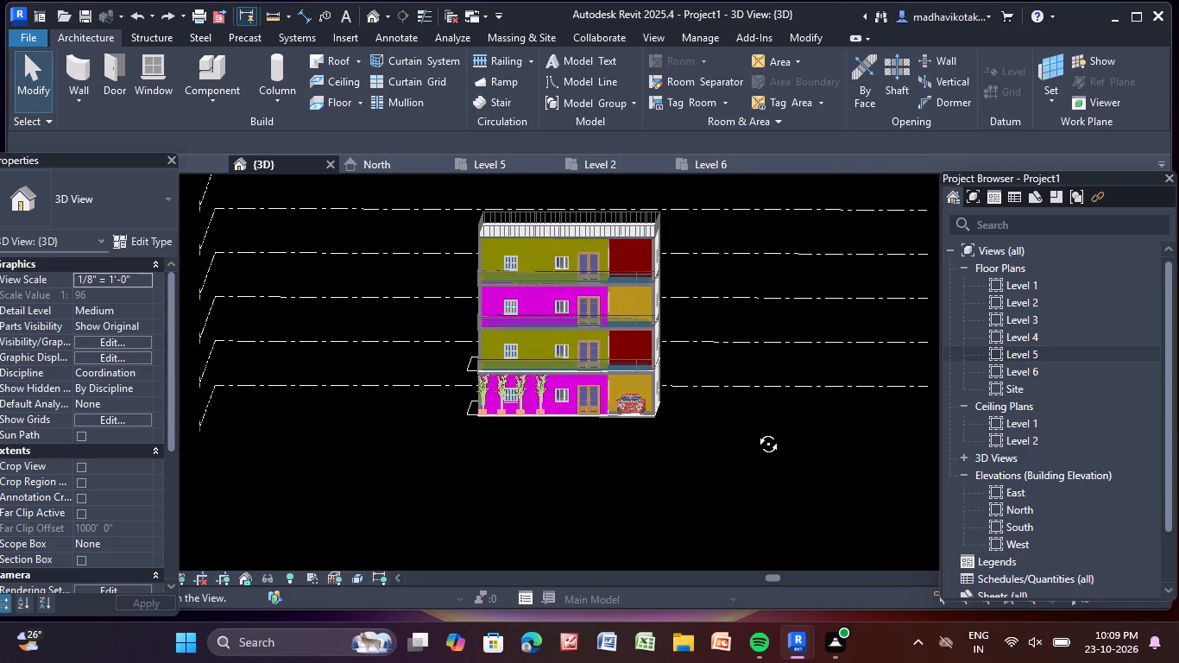
pyautogui.moveTo(755, 431); pyautogui.dragTo(754, 433, button='middle')
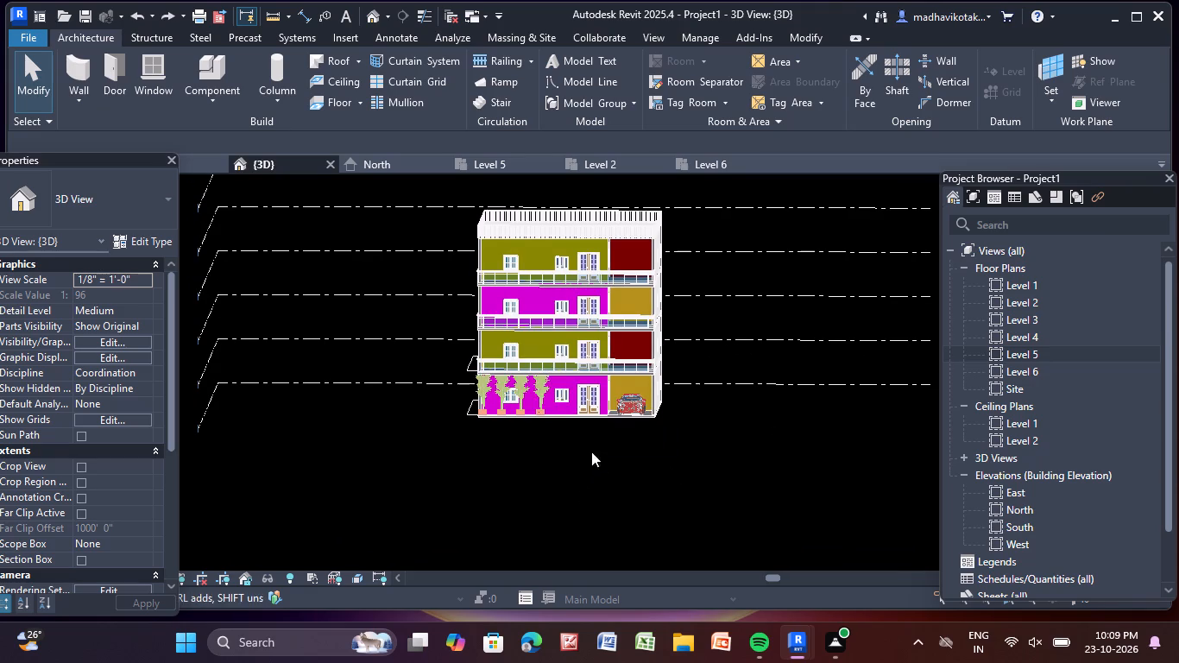
pyautogui.moveTo(615, 466); pyautogui.dragTo(634, 472, button='middle')
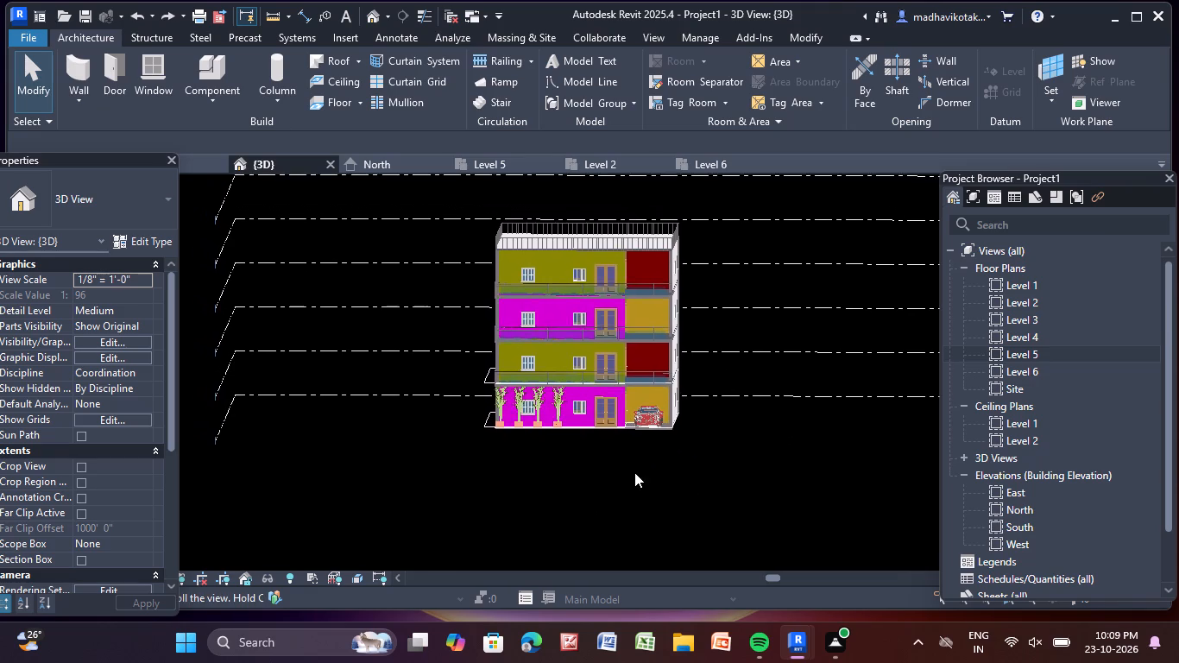
pyautogui.moveTo(634, 472); pyautogui.dragTo(634, 476, button='middle')
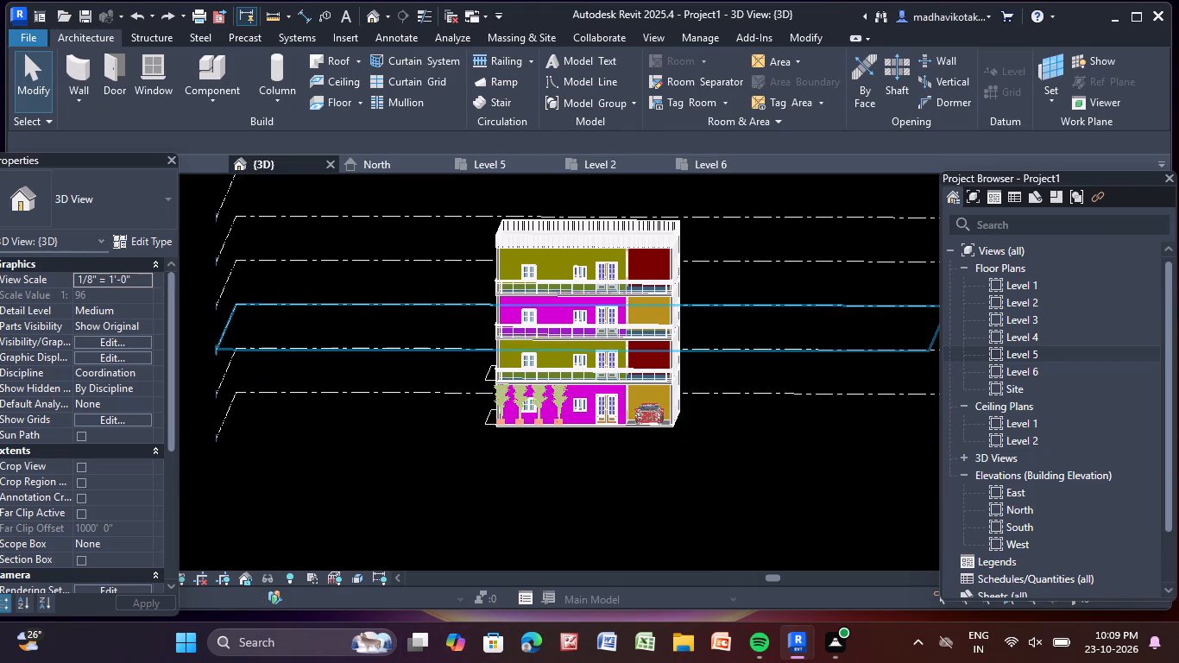
# Save the project as a Revit project file named 23-8 on the Desktop.
pyautogui.click(30, 41)
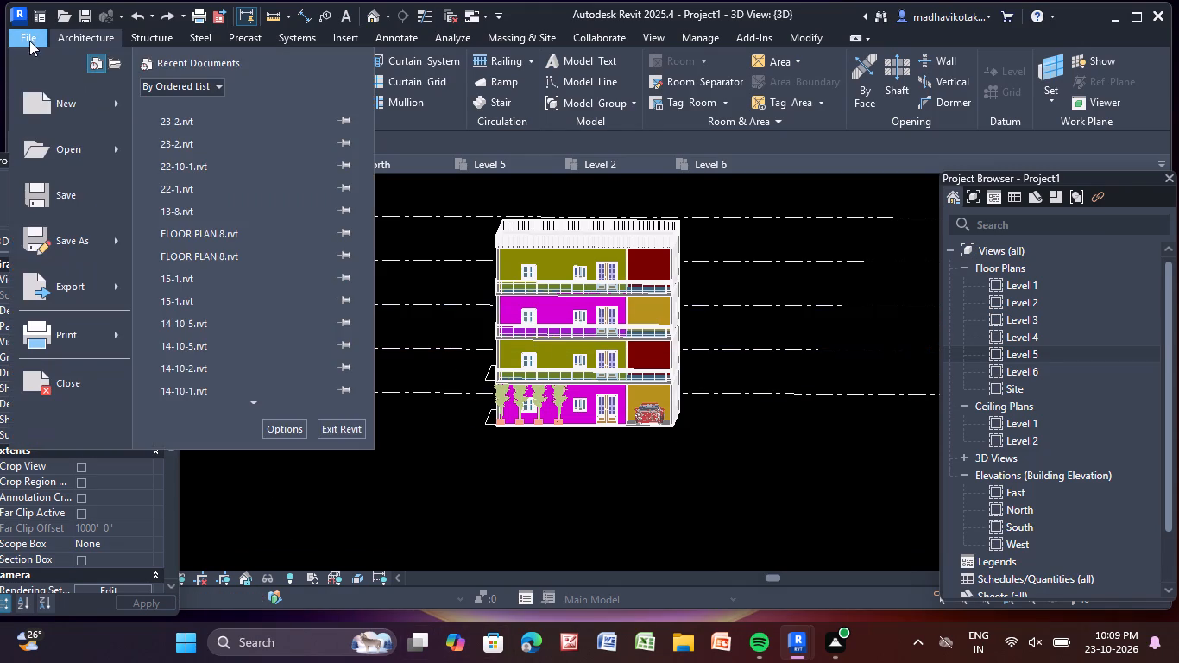
pyautogui.click(91, 241)
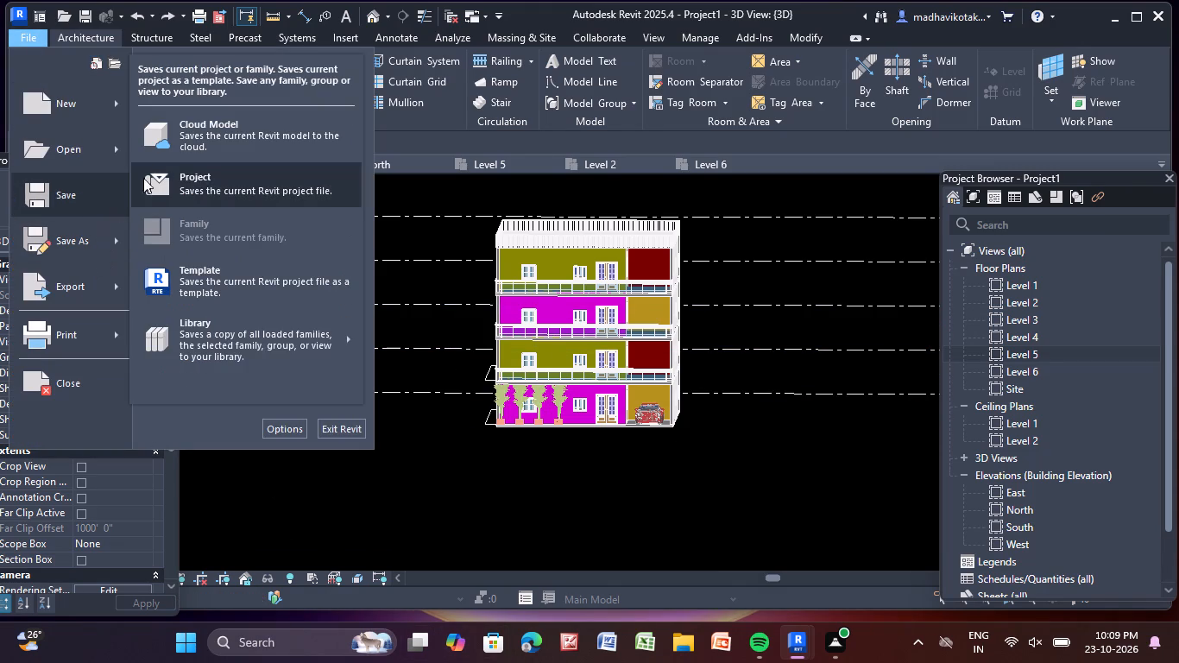
pyautogui.click(197, 186)
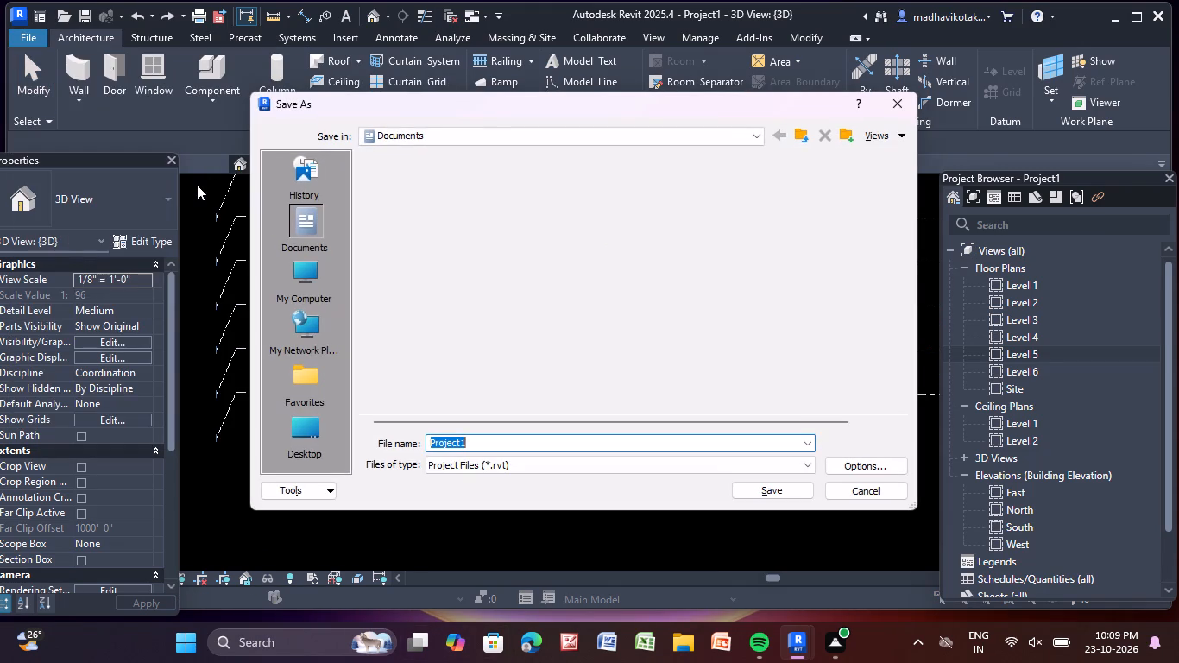
pyautogui.scroll(4, 304, 237)
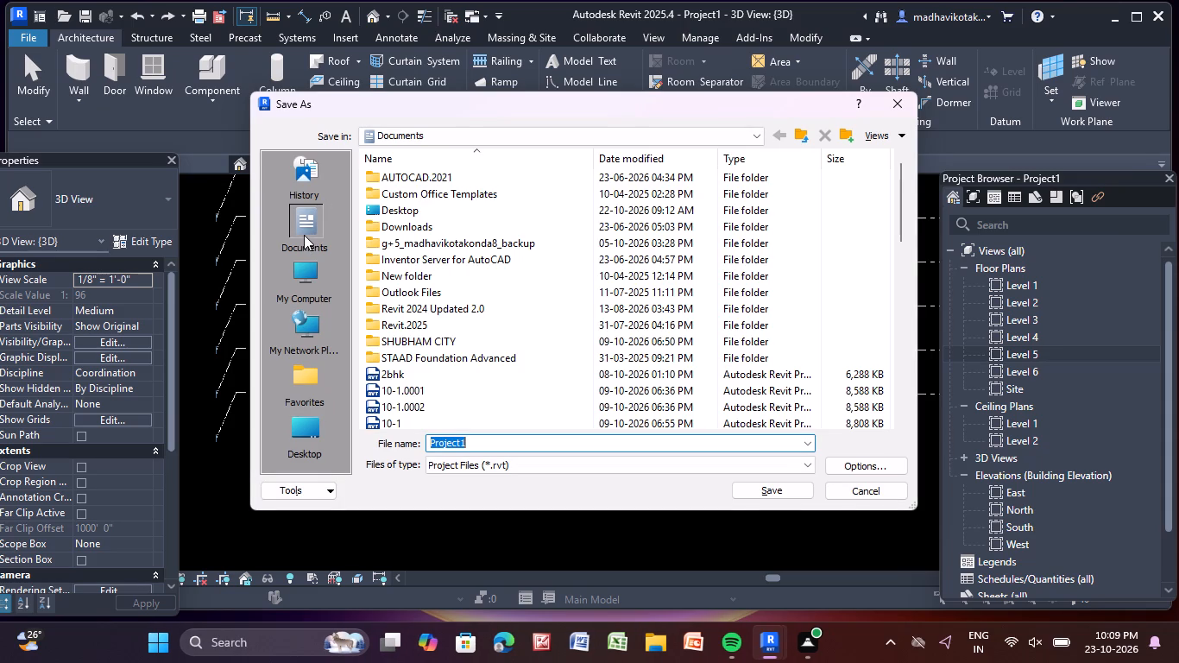
pyautogui.scroll(2, 294, 353)
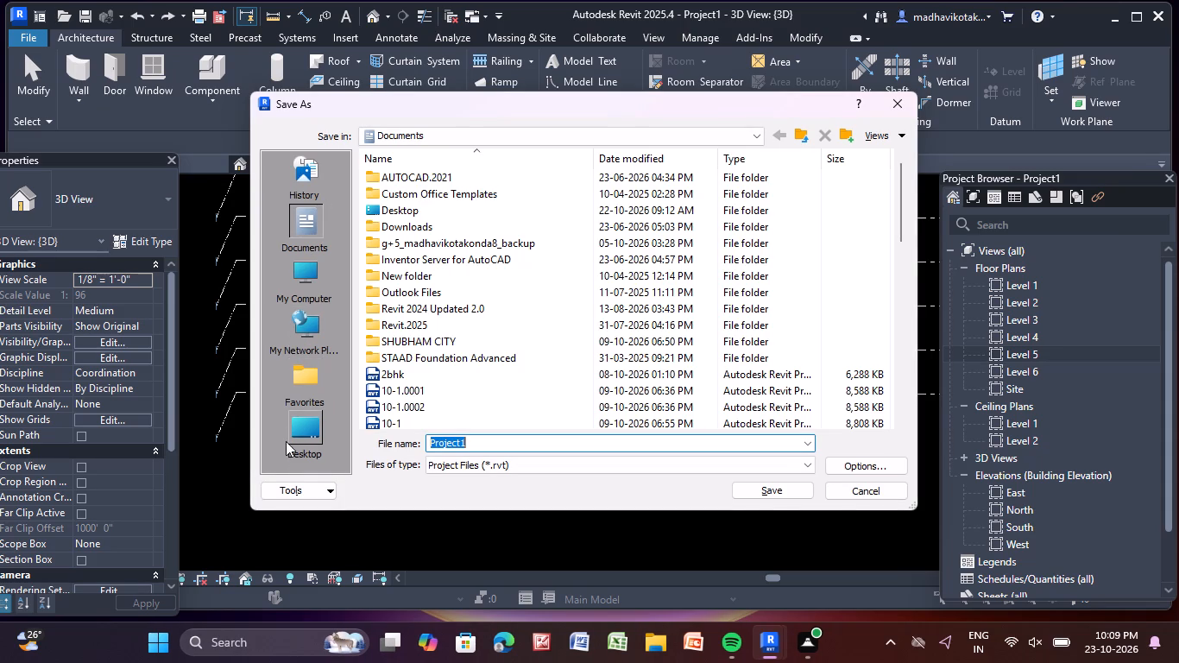
pyautogui.click(290, 433)
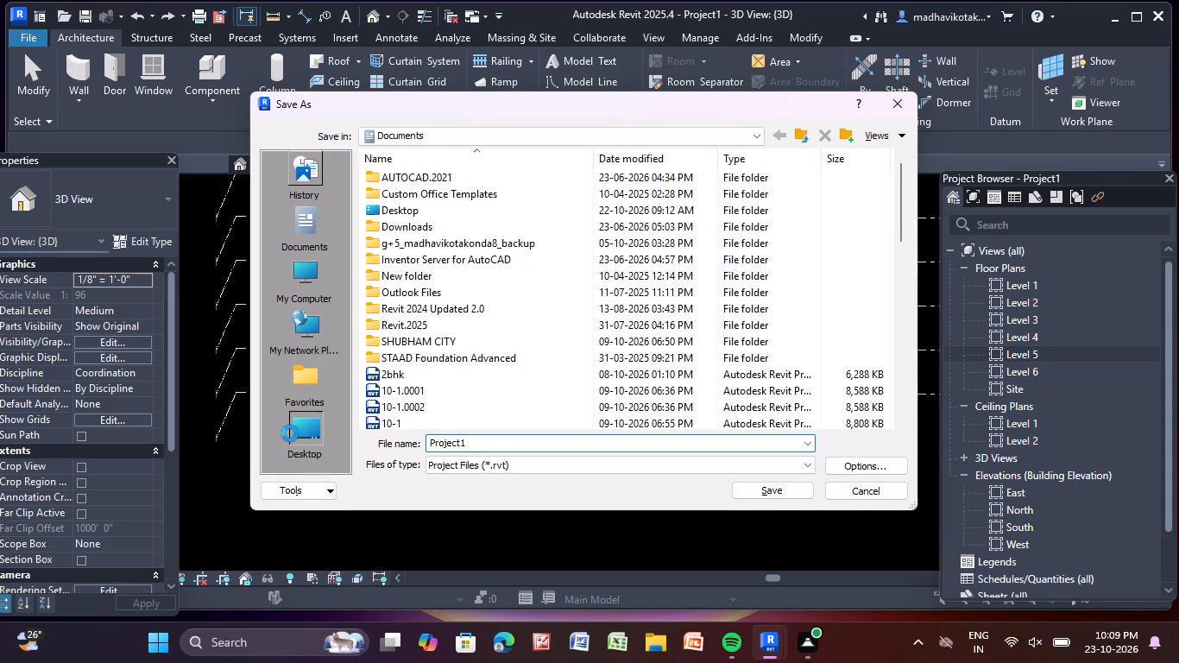
pyautogui.click(505, 446)
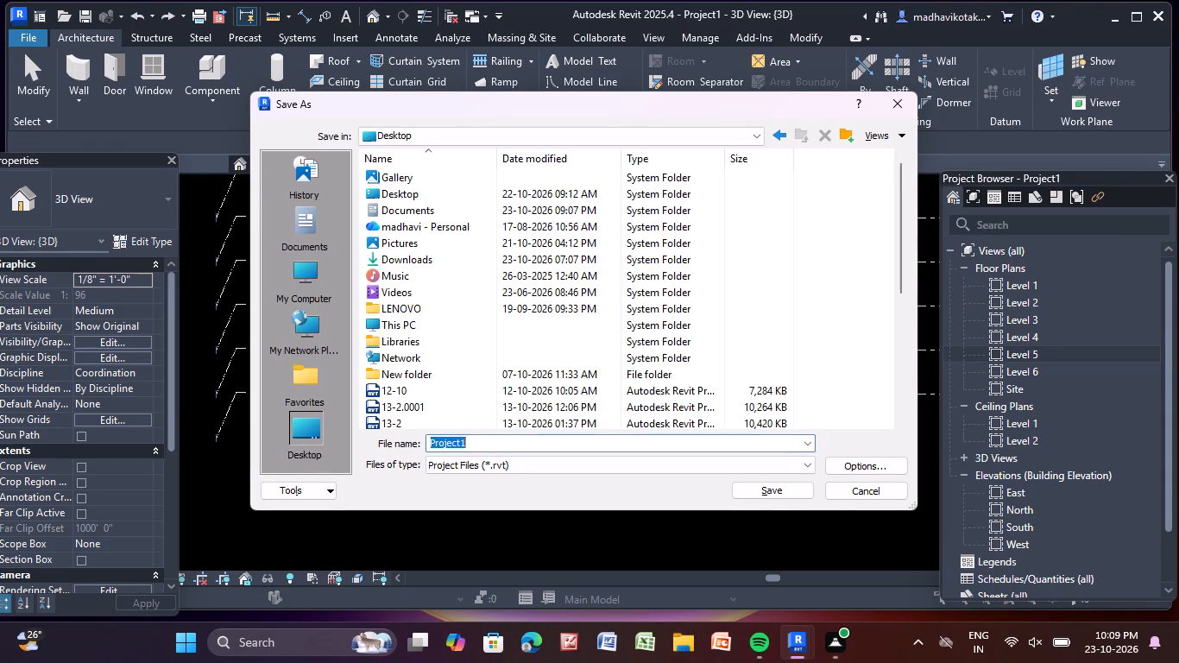
pyautogui.press('BackSpace')
pyautogui.press('BackSpace')
pyautogui.write('23')
pyautogui.write('-8')
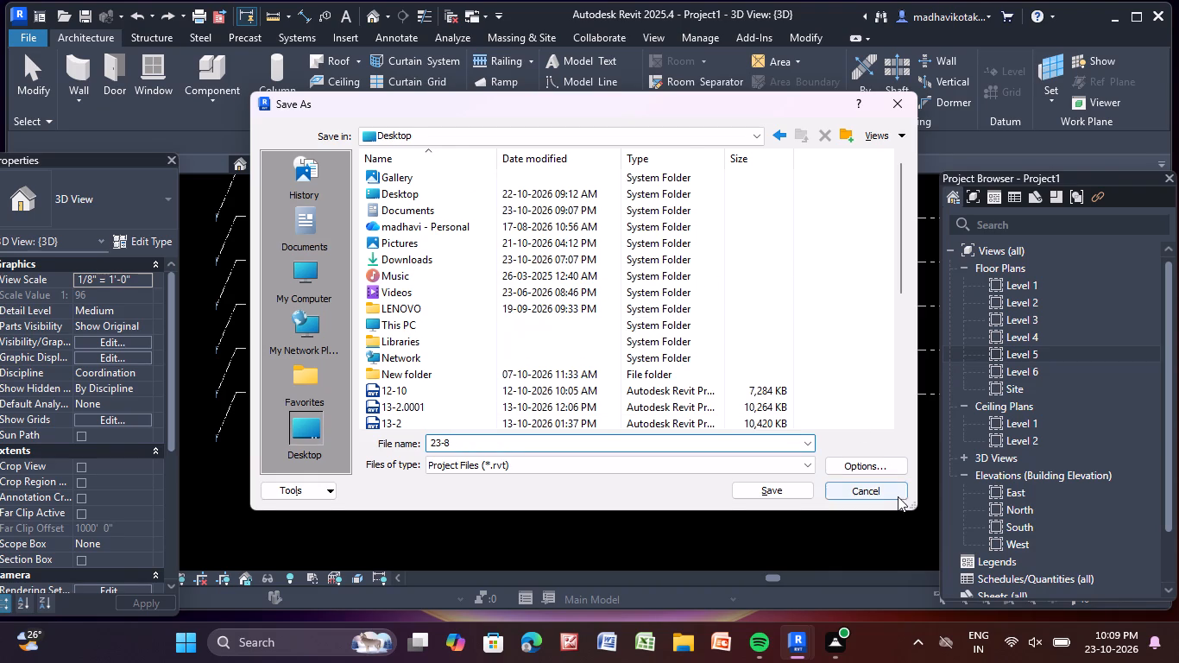
pyautogui.click(766, 494)
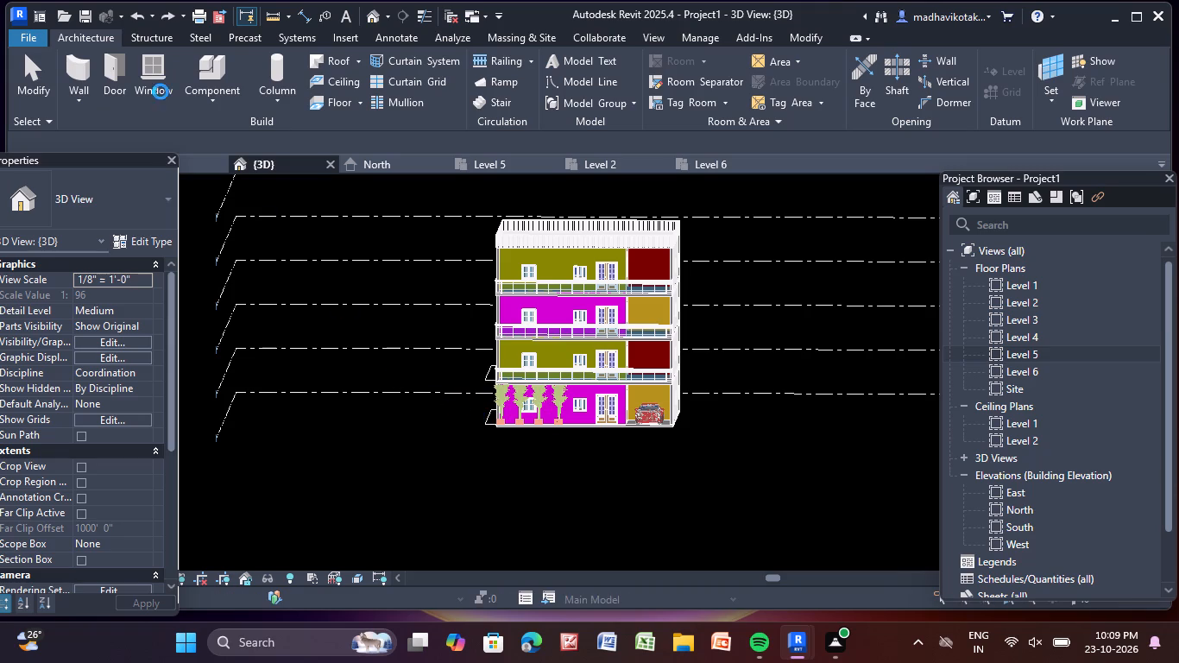
# Save the project again with Save As on the Desktop, keeping the file name 23-8.rvt.
pyautogui.click(93, 31)
pyautogui.click(41, 41)
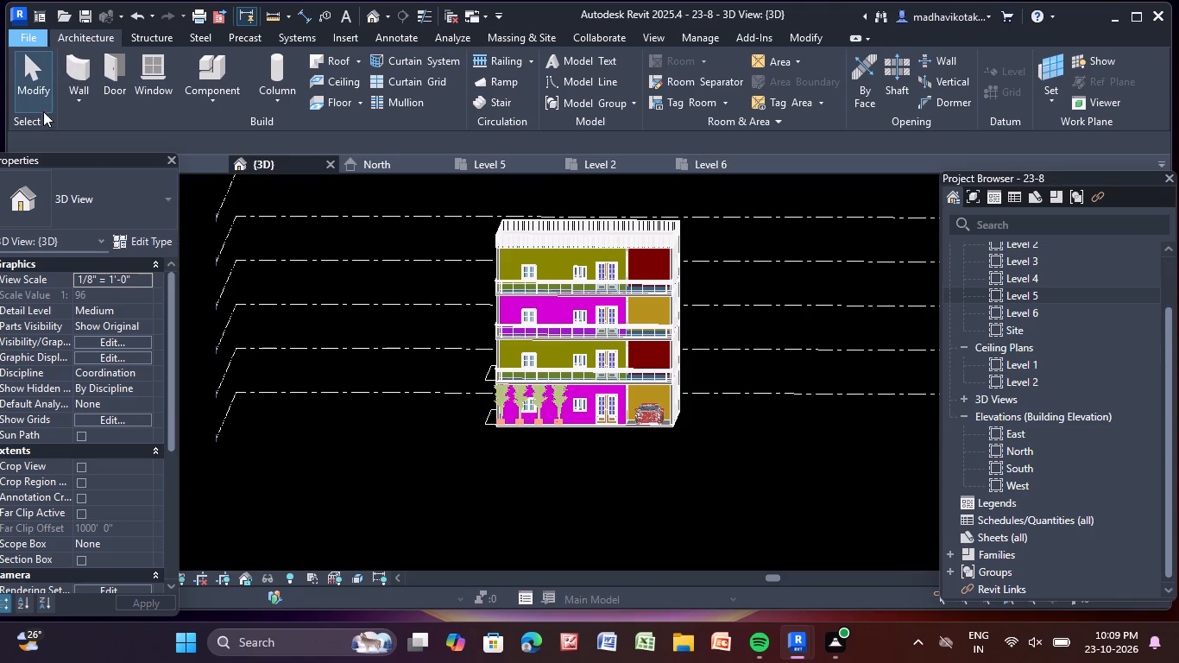
pyautogui.click(84, 246)
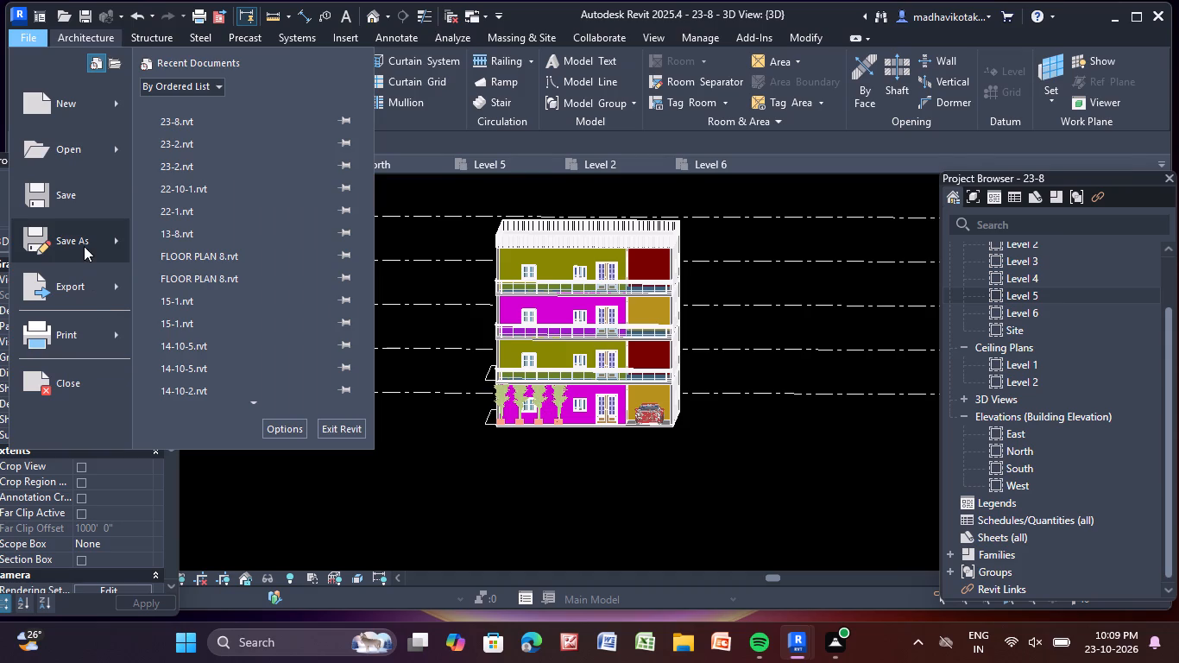
pyautogui.click(262, 185)
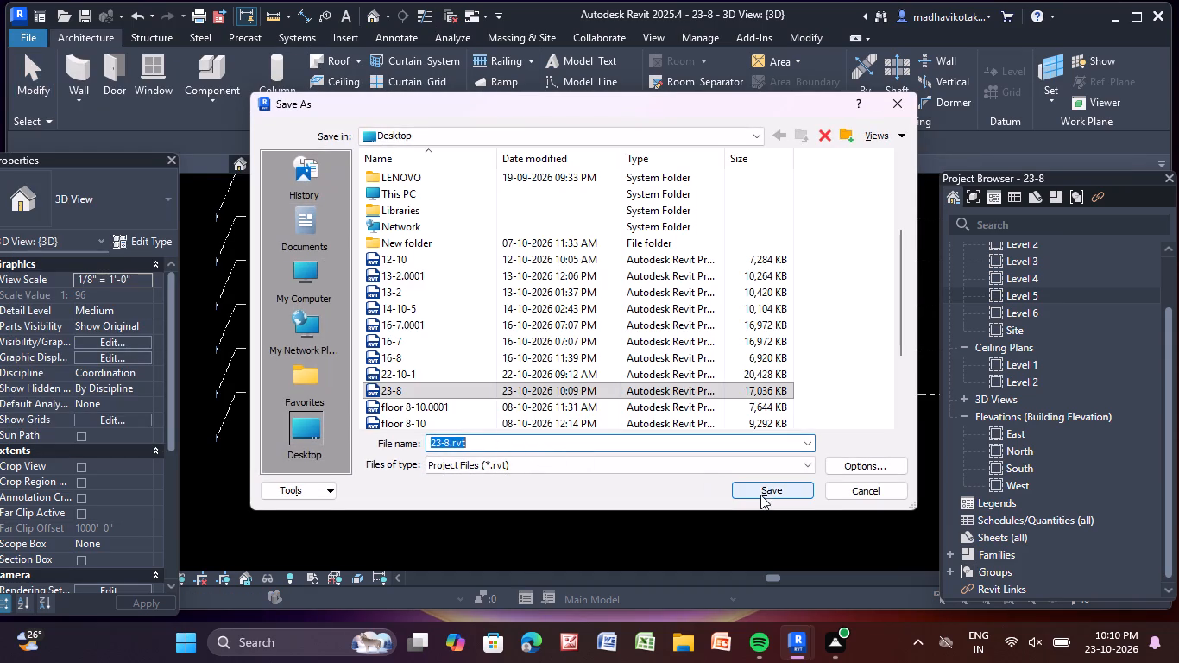
pyautogui.click(761, 492)
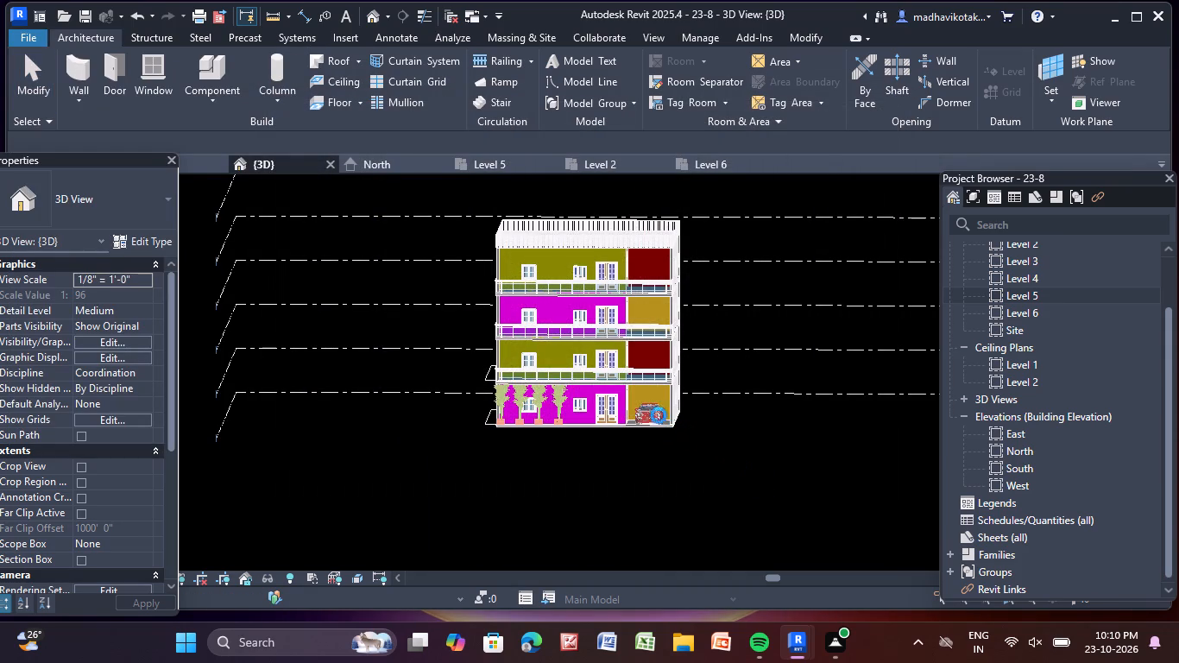